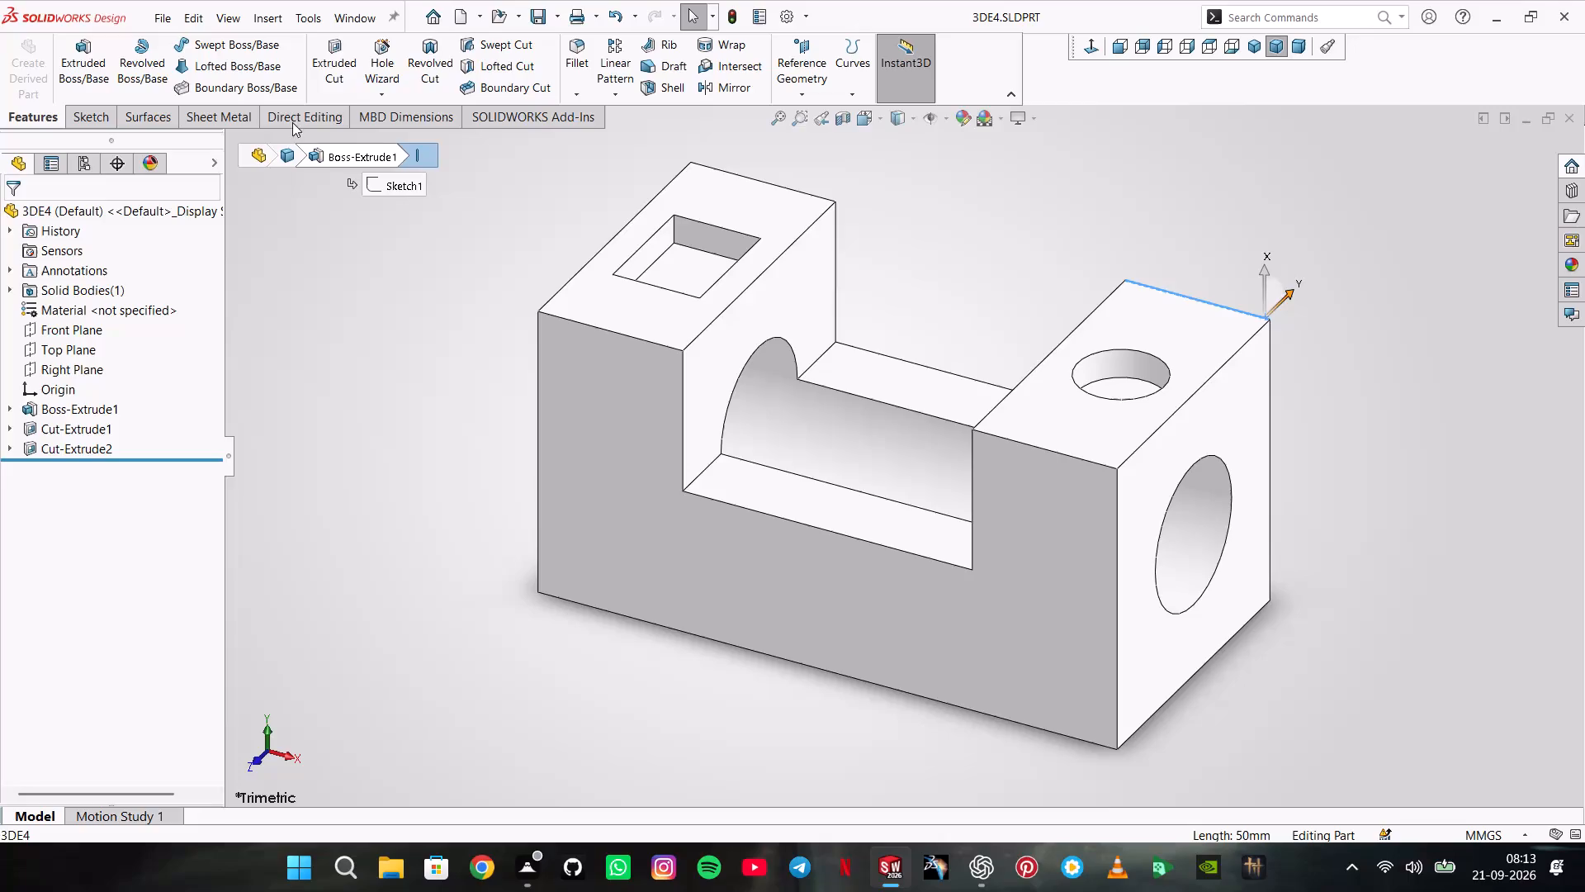
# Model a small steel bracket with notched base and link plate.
# Create a new part document and set its unit system to MMGS.
pyautogui.click(163, 23)
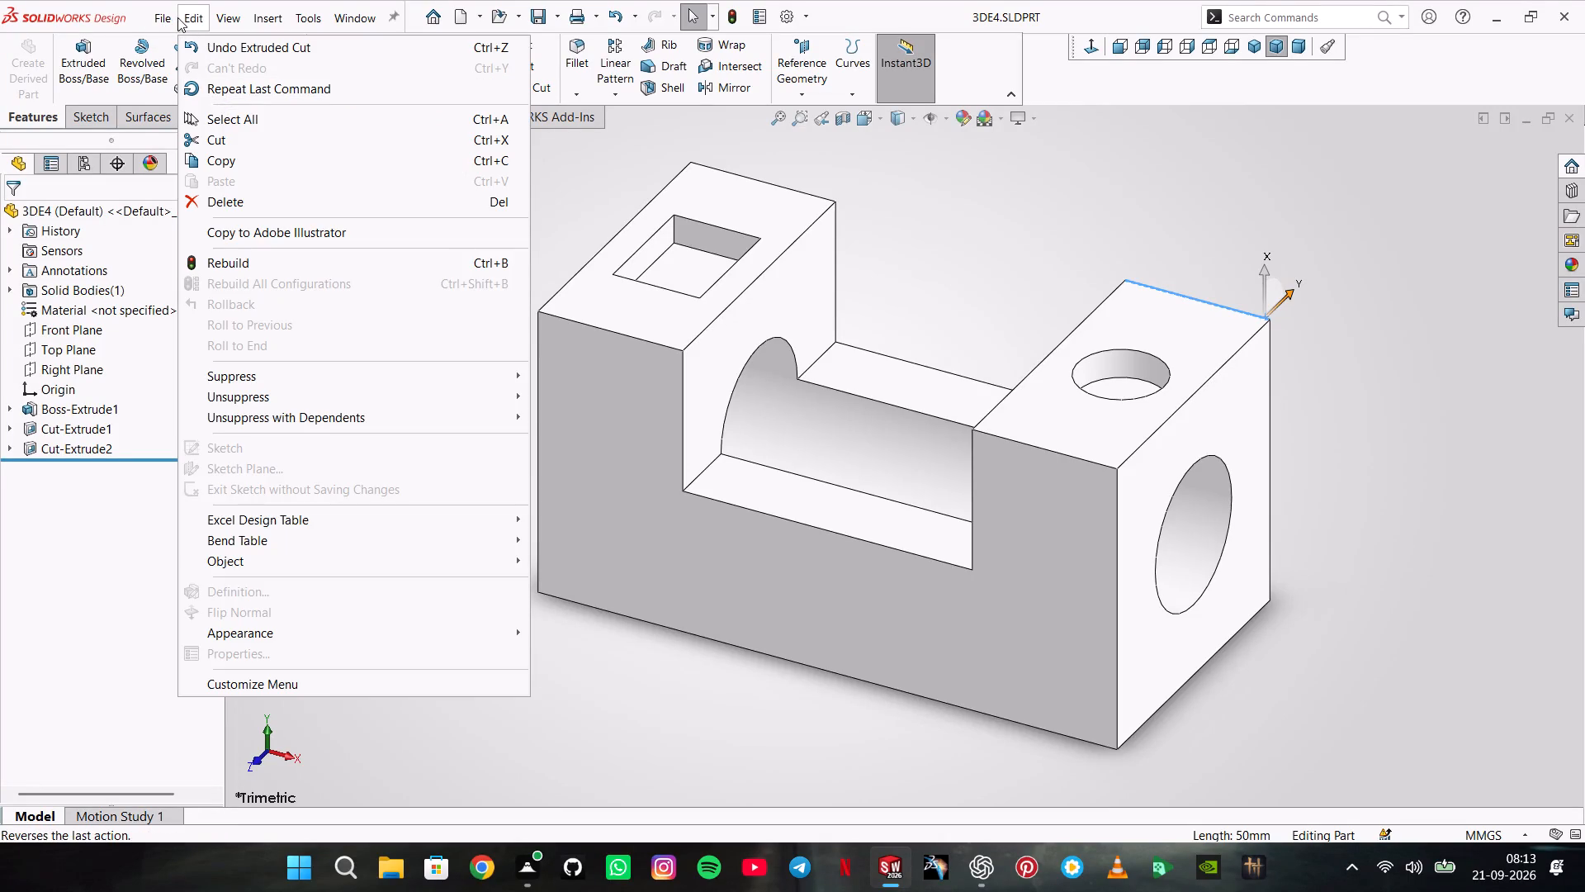
pyautogui.click(222, 45)
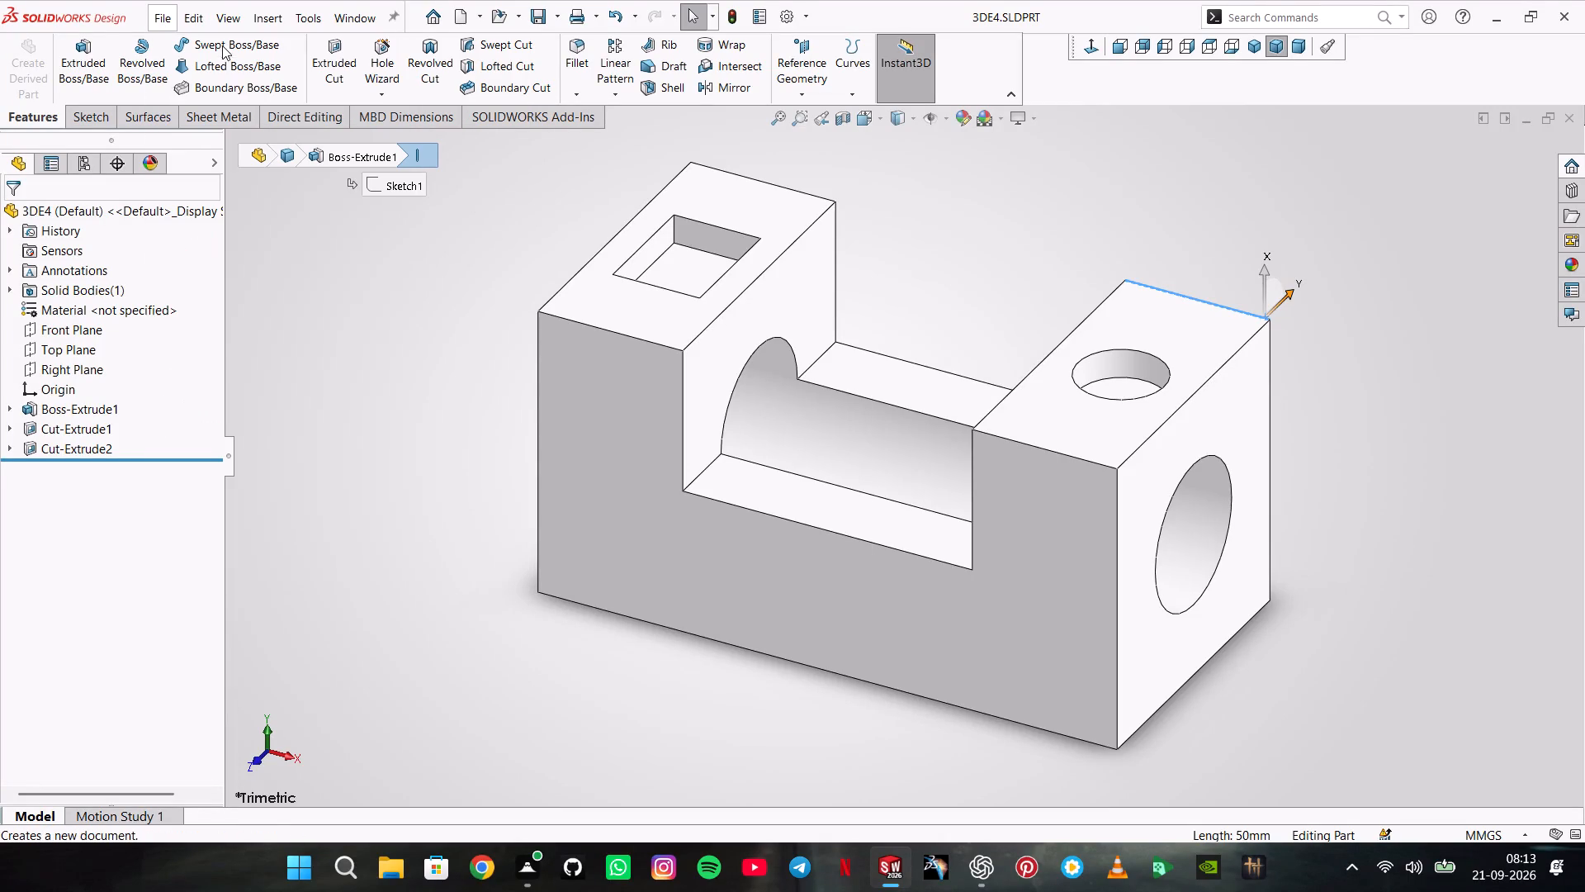
pyautogui.click(680, 644)
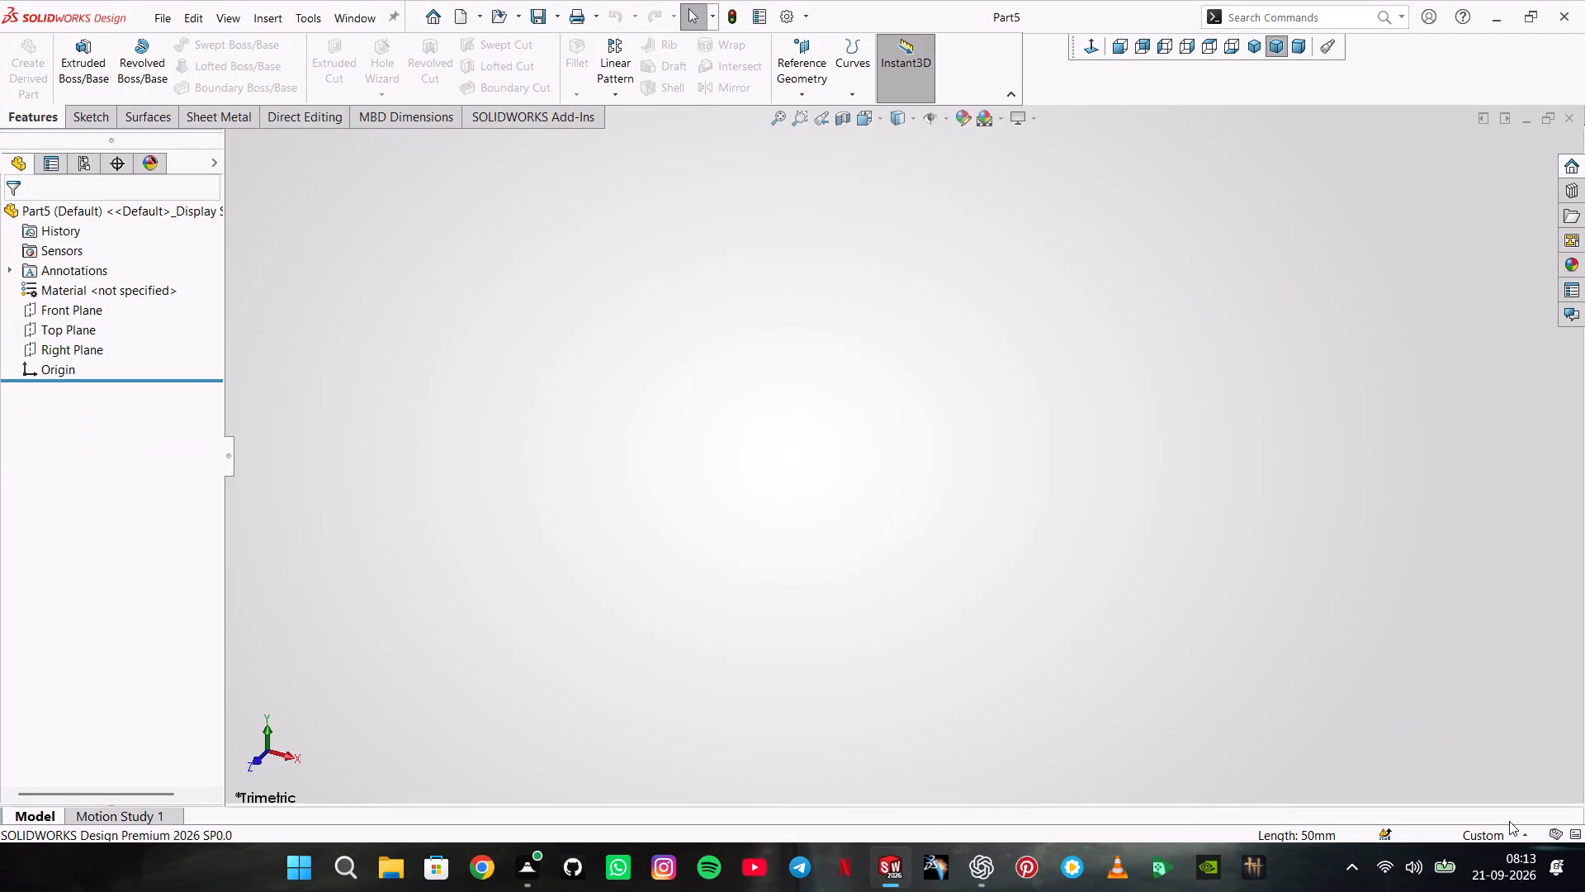
pyautogui.click(1508, 836)
pyautogui.click(1470, 743)
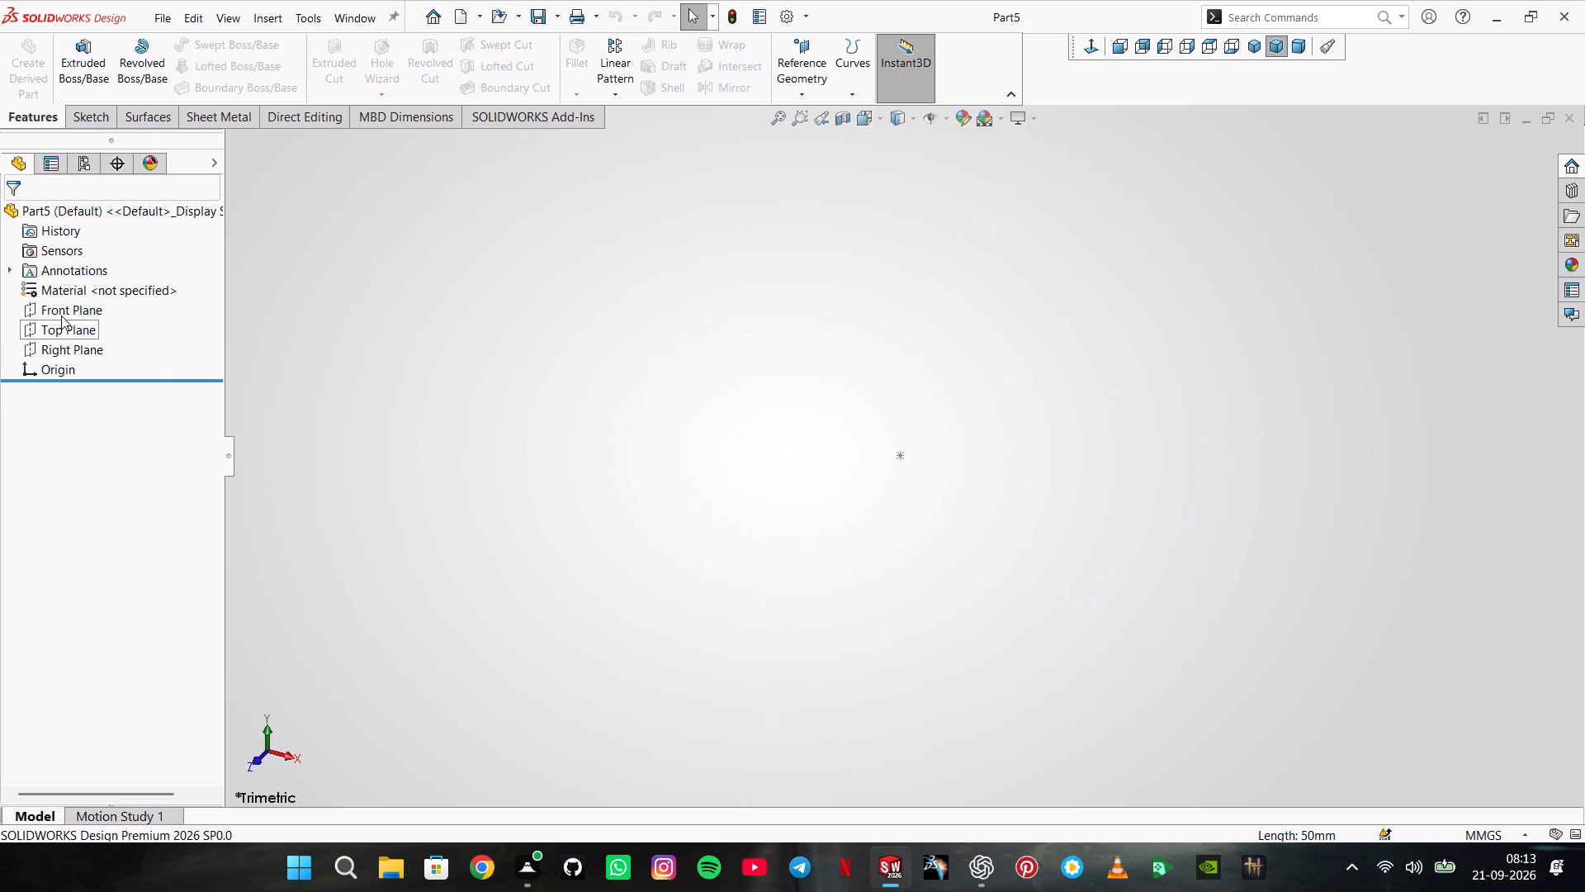
# Start a sketch on the Front Plane and draw a center rectangle from the origin, about 76 mm wide and 182 mm tall.
pyautogui.click(61, 316)
pyautogui.click(79, 292)
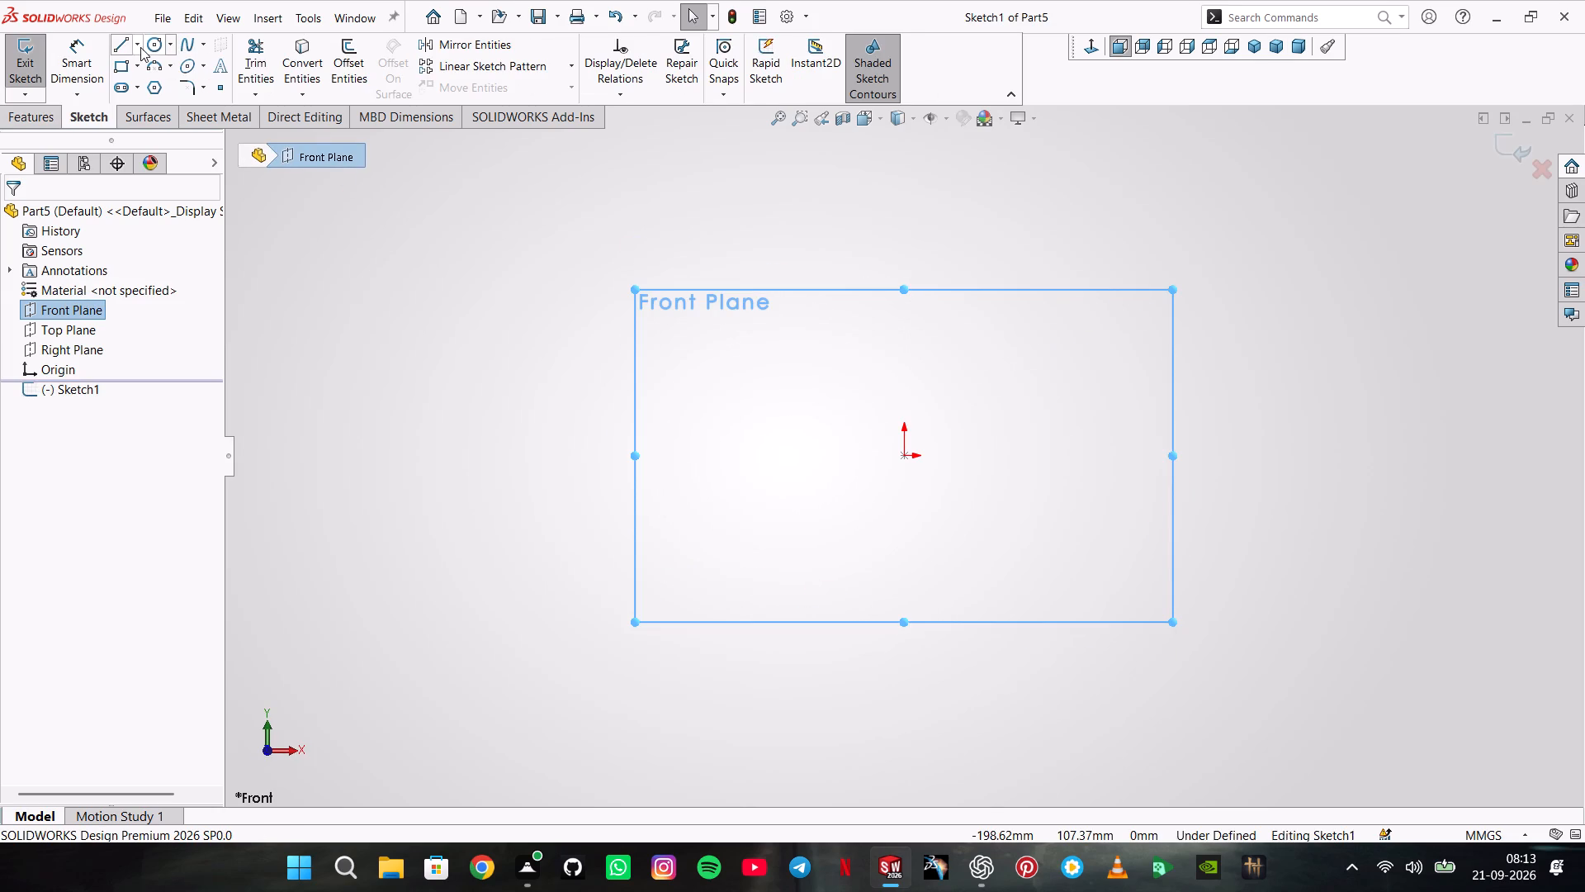
pyautogui.click(133, 69)
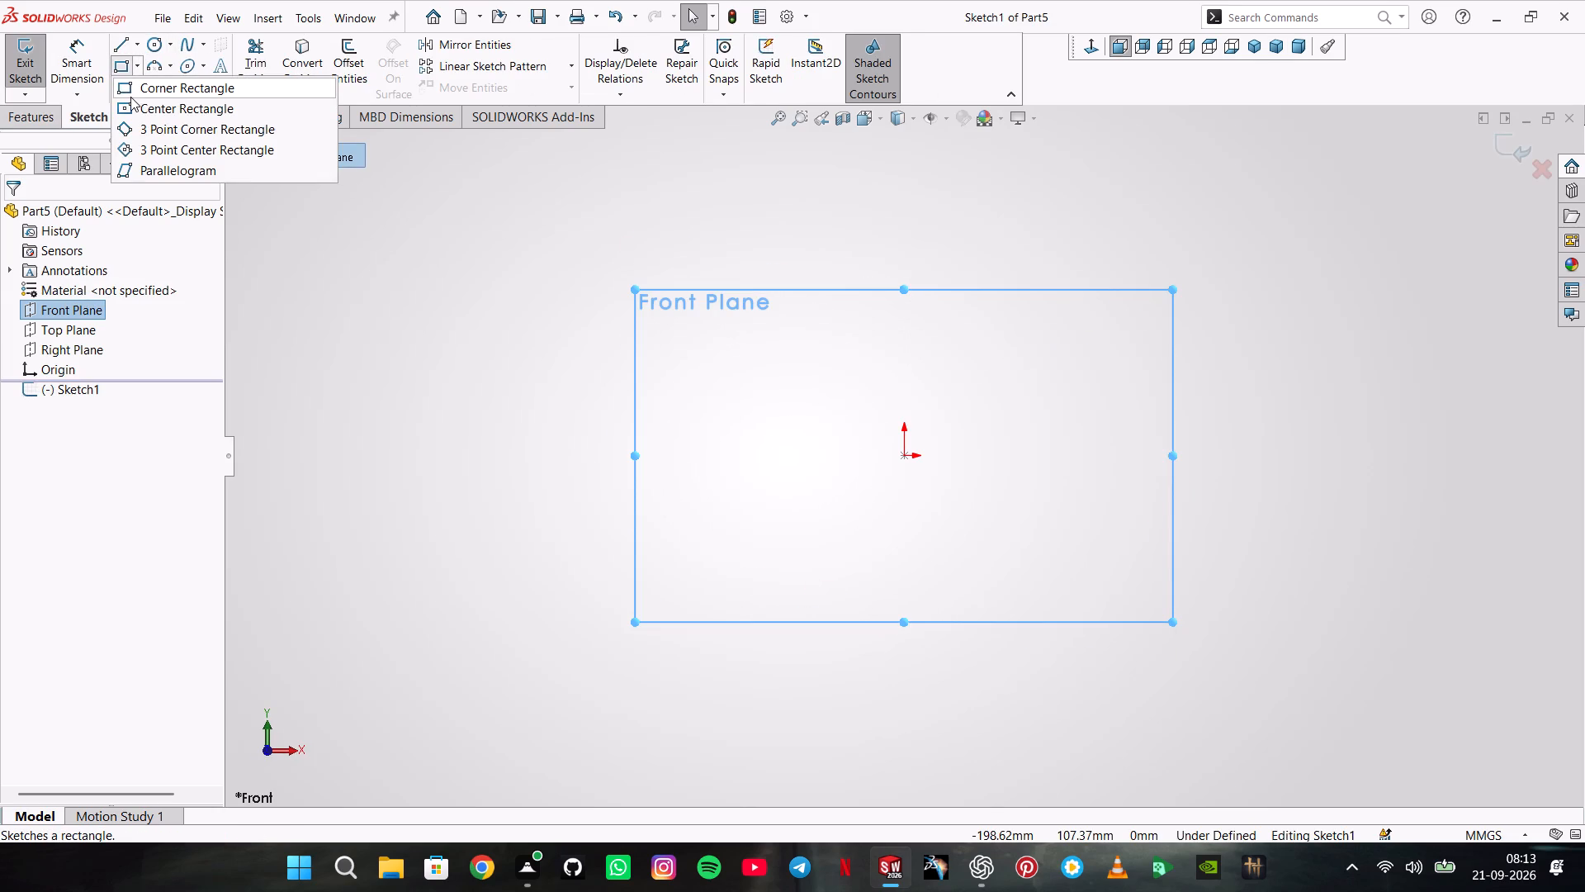
pyautogui.click(130, 99)
pyautogui.click(909, 458)
pyautogui.click(1019, 731)
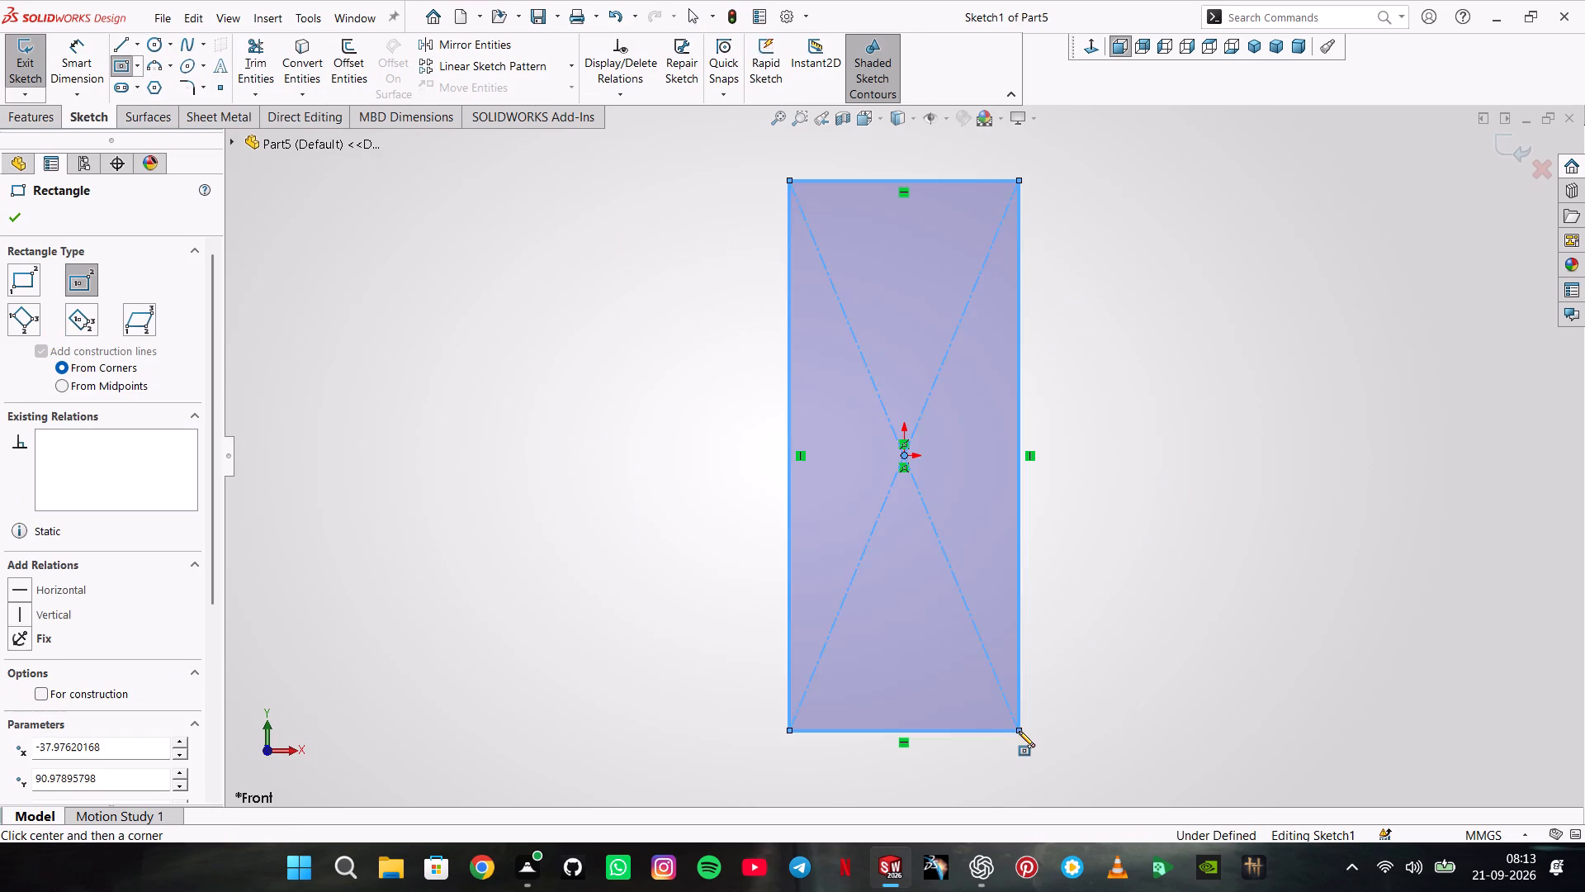
# Dimension the rectangle with a width of 6 mm and a height of 9 mm.
pyautogui.click(83, 69)
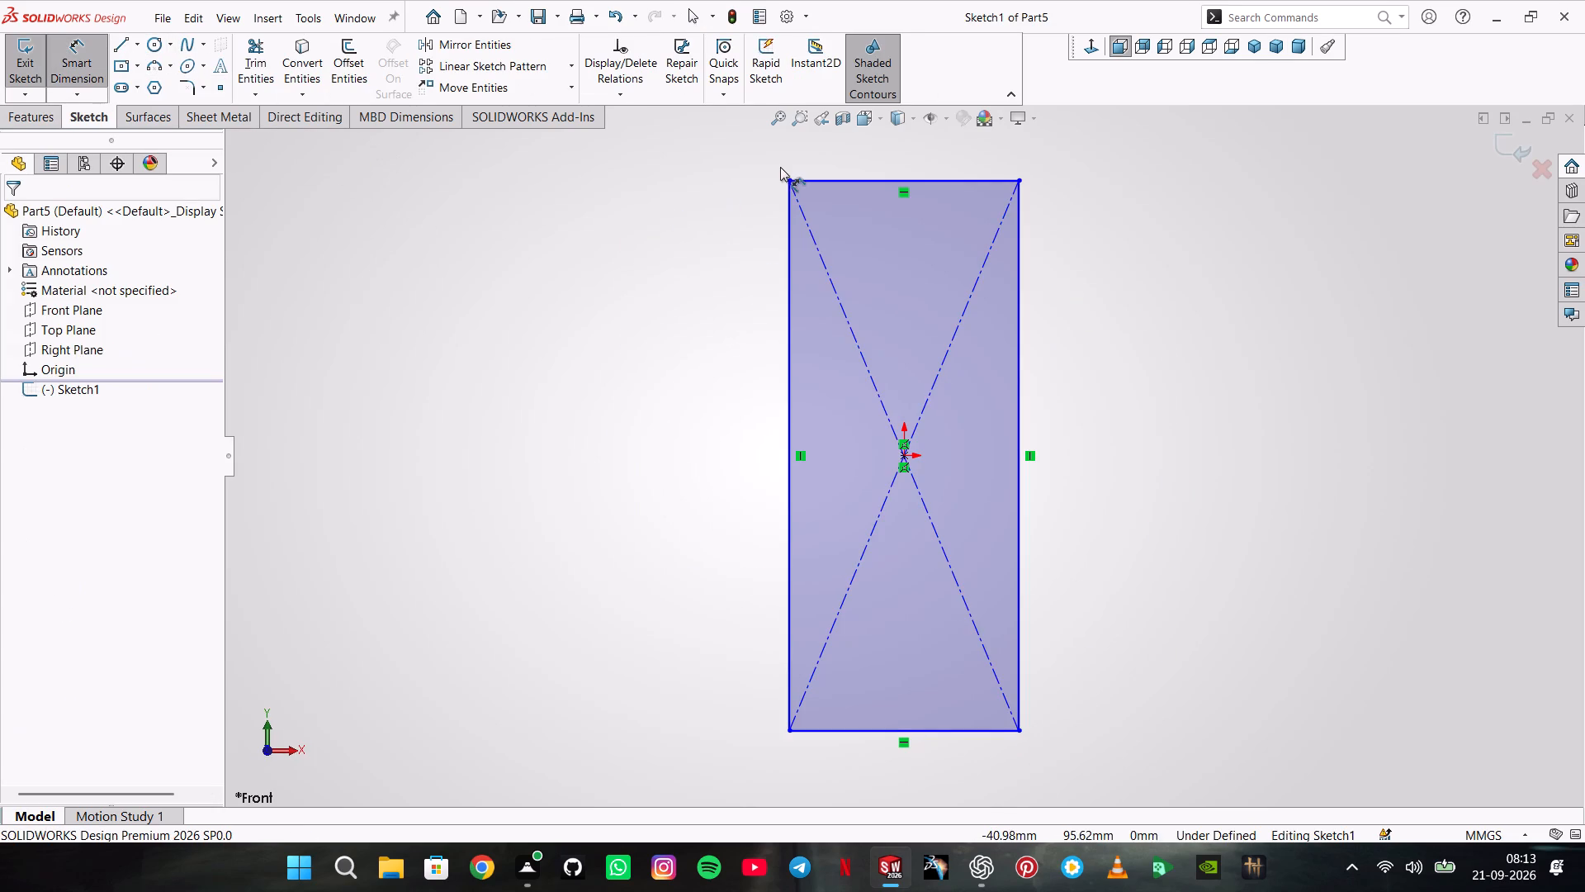
pyautogui.click(911, 174)
pyautogui.click(918, 182)
pyautogui.click(926, 155)
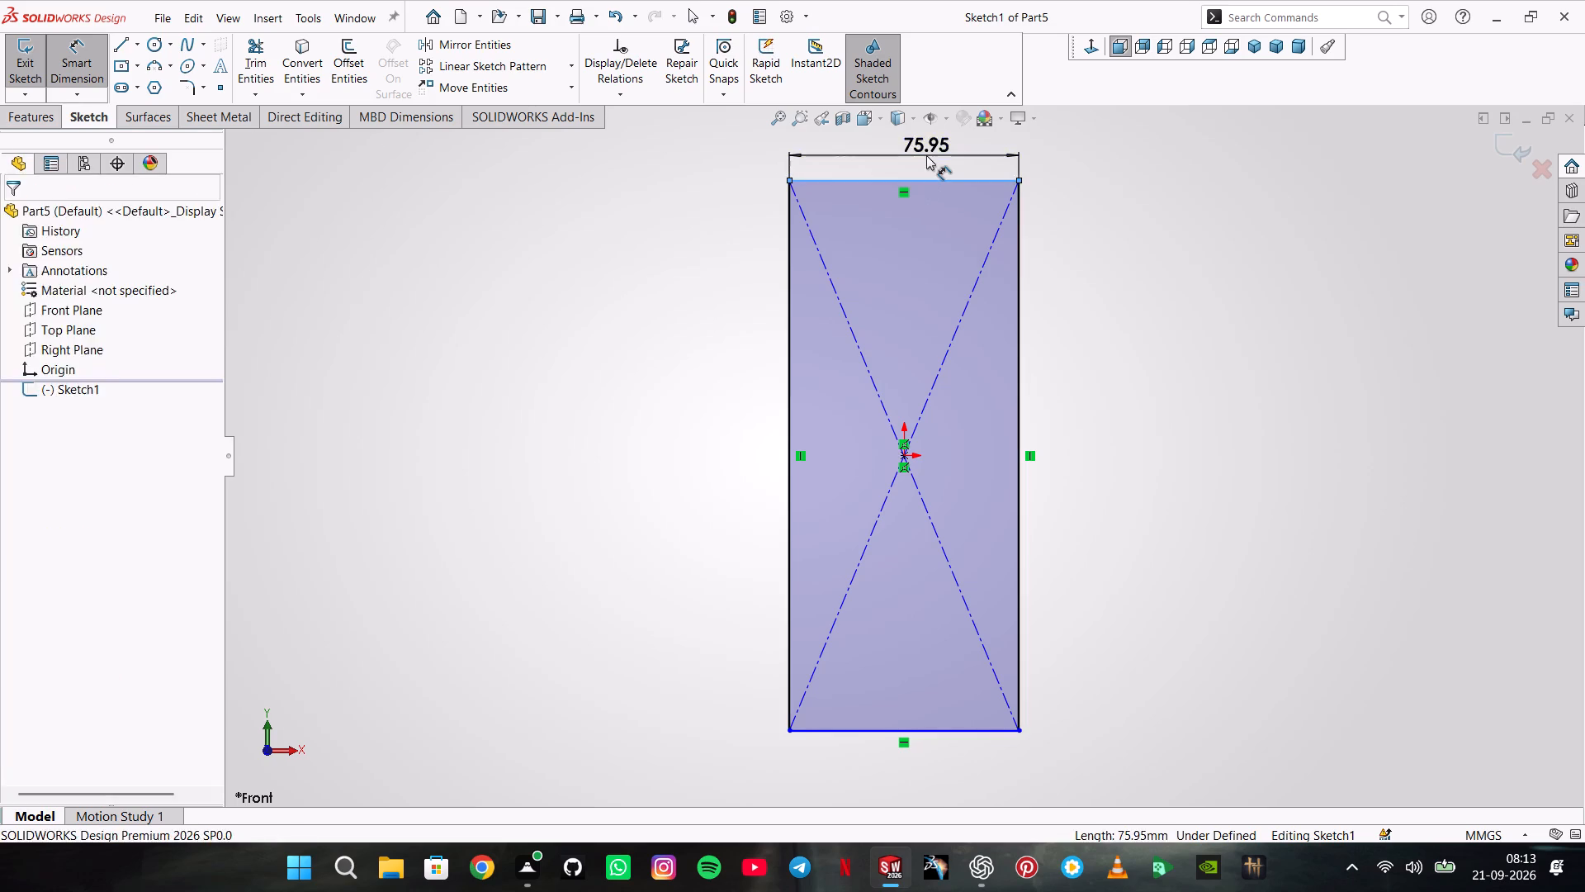
pyautogui.press('6')
pyautogui.press('Return')
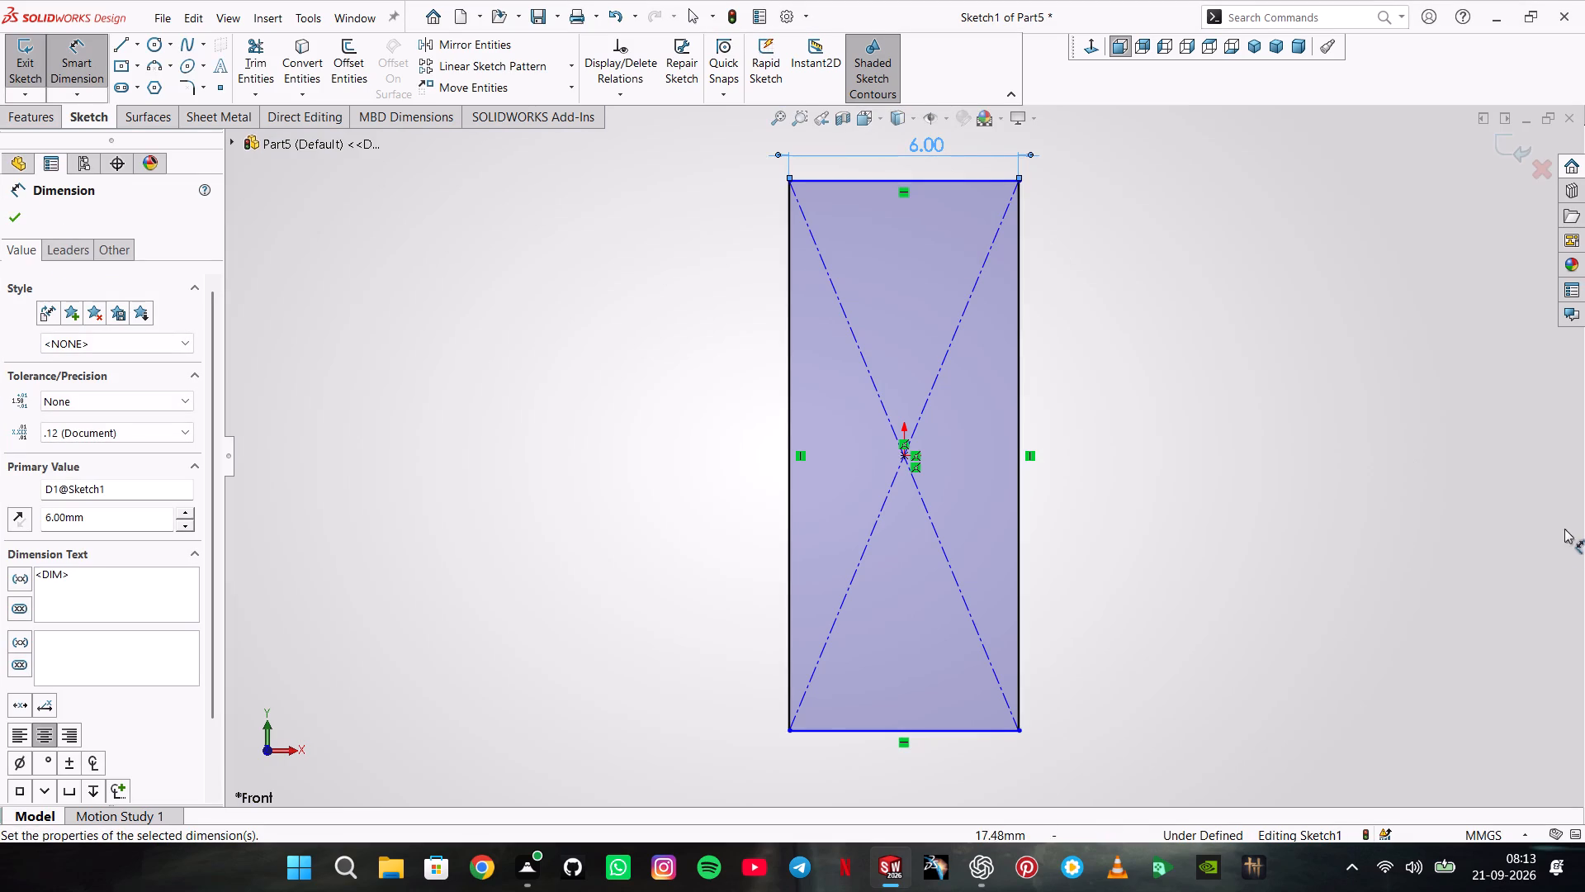
pyautogui.click(788, 380)
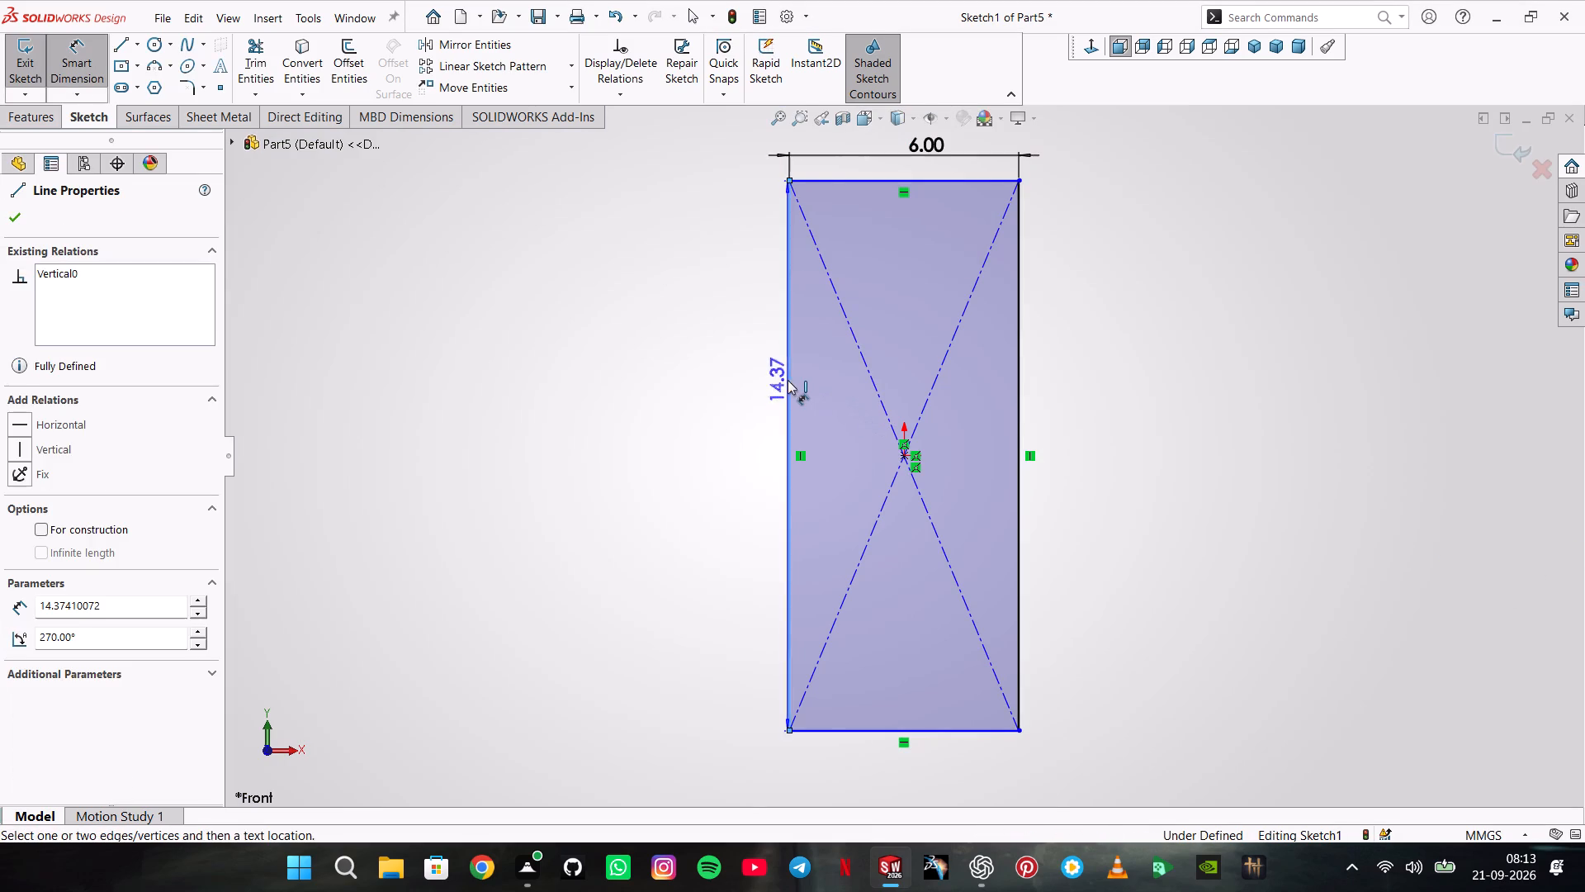
pyautogui.click(656, 385)
pyautogui.press('9')
pyautogui.press('Return')
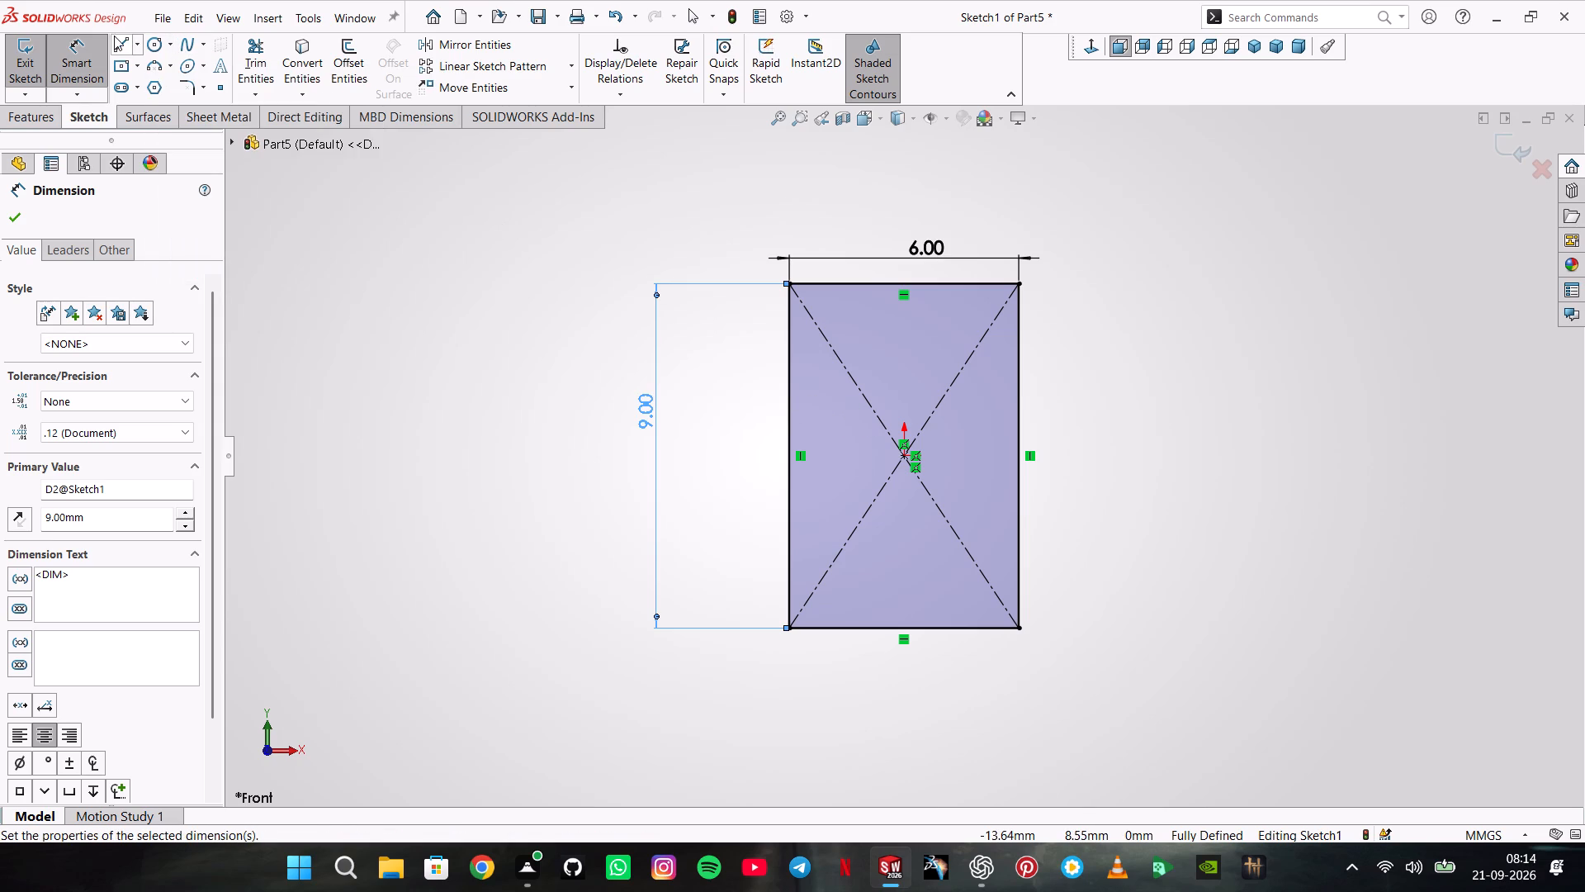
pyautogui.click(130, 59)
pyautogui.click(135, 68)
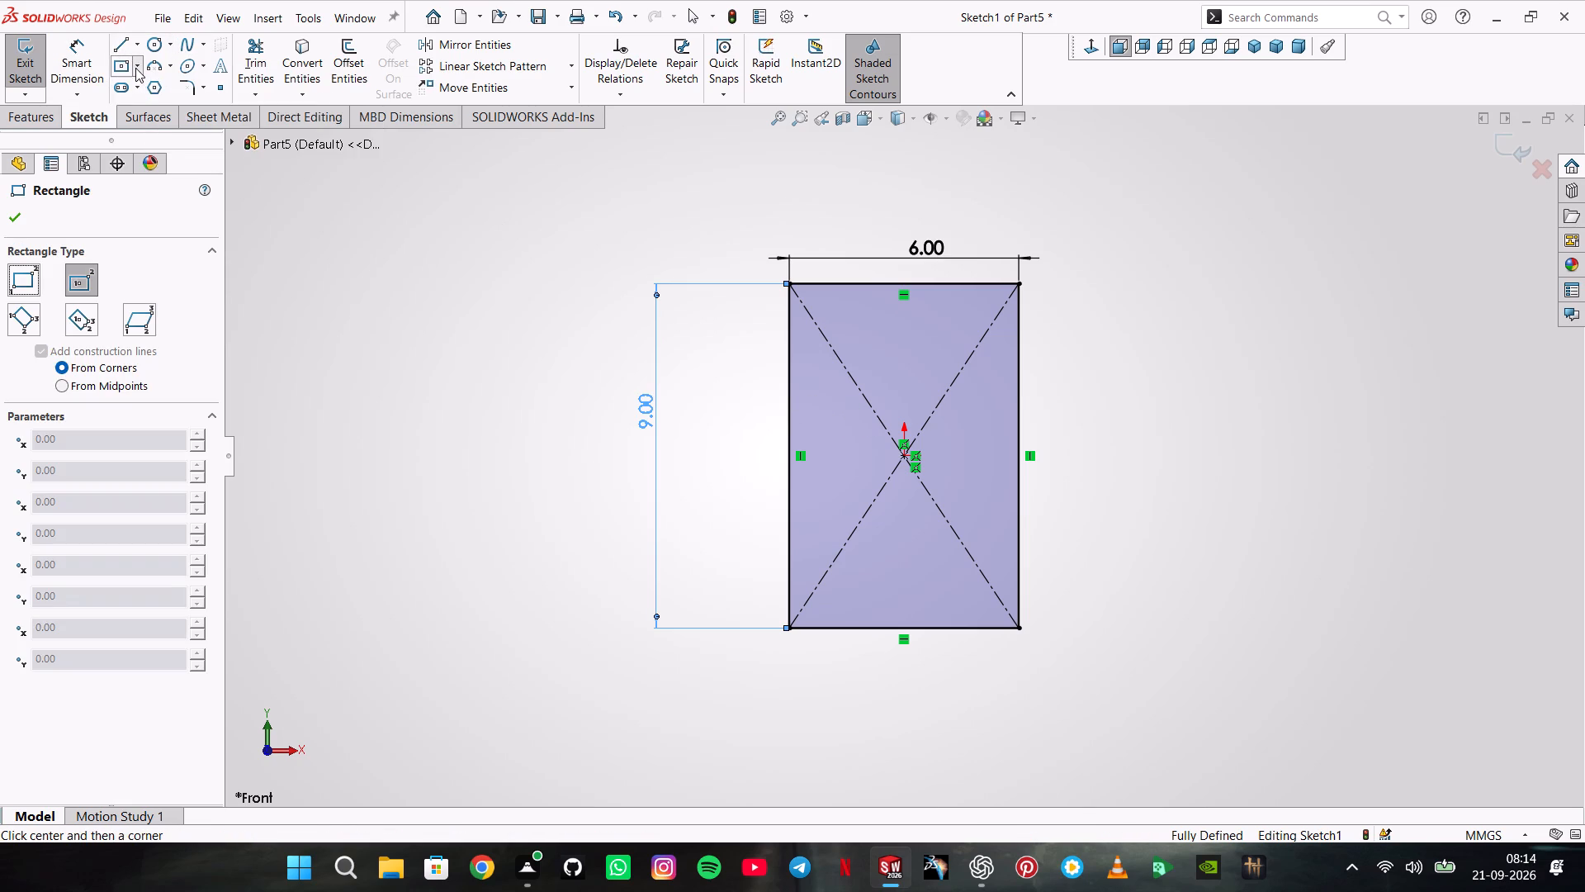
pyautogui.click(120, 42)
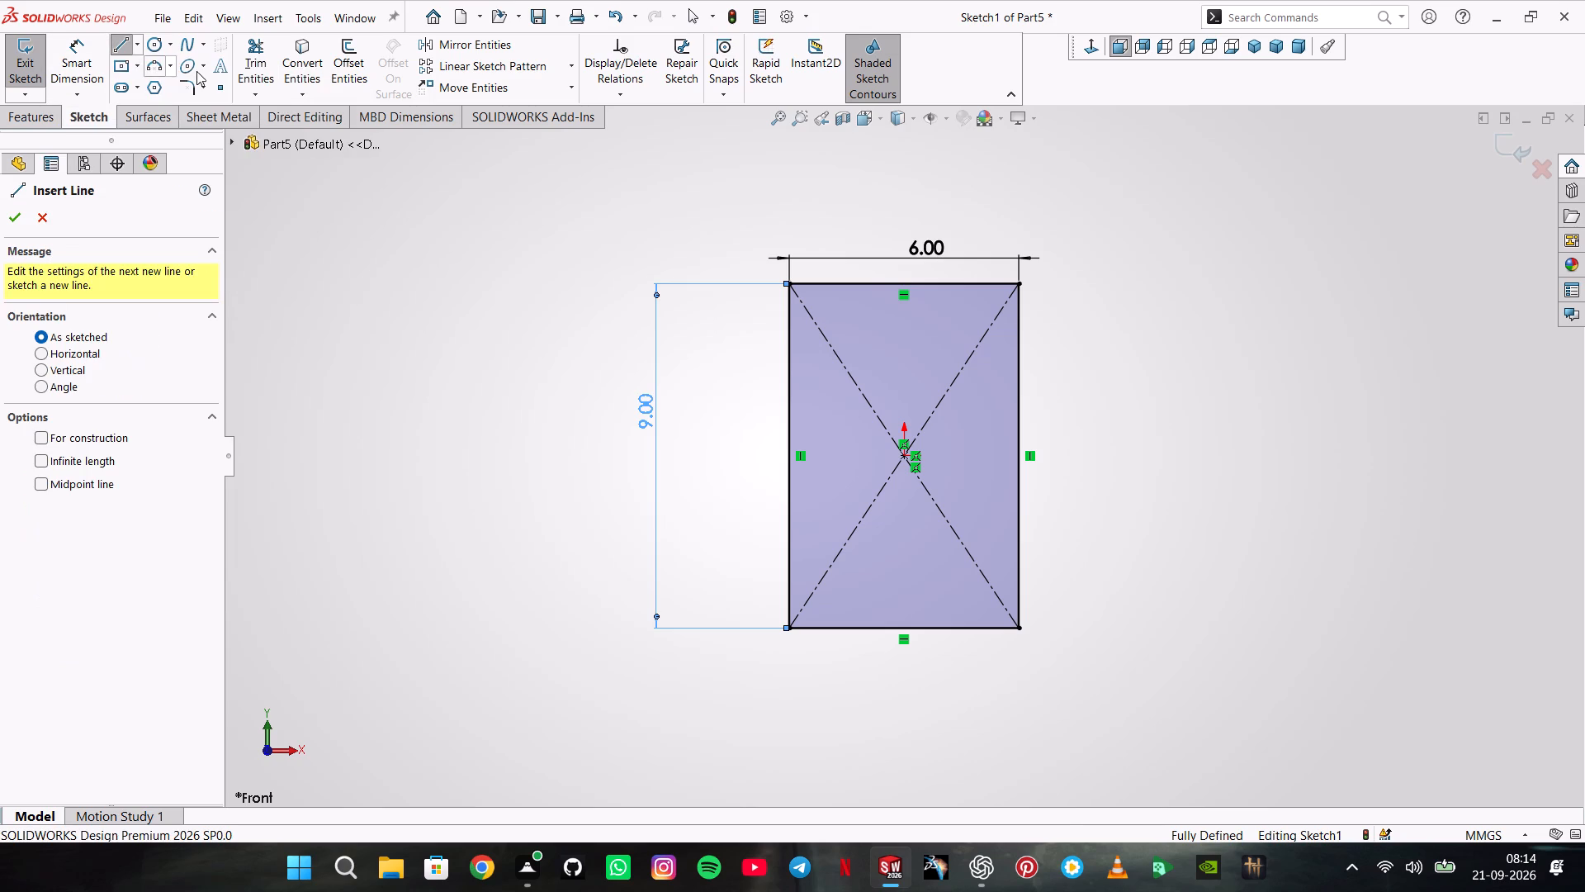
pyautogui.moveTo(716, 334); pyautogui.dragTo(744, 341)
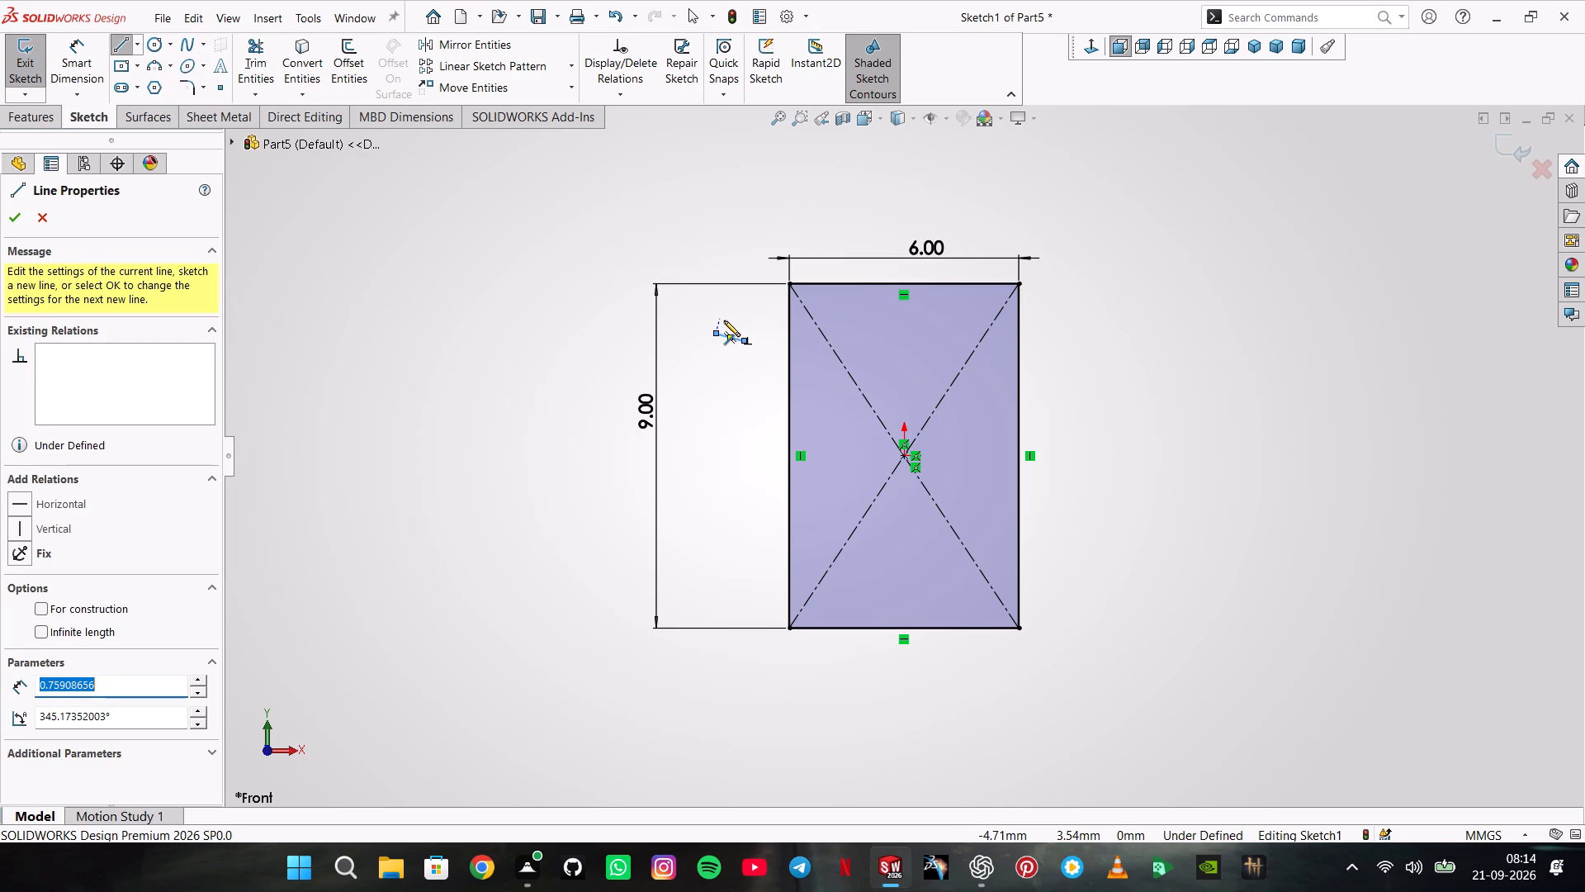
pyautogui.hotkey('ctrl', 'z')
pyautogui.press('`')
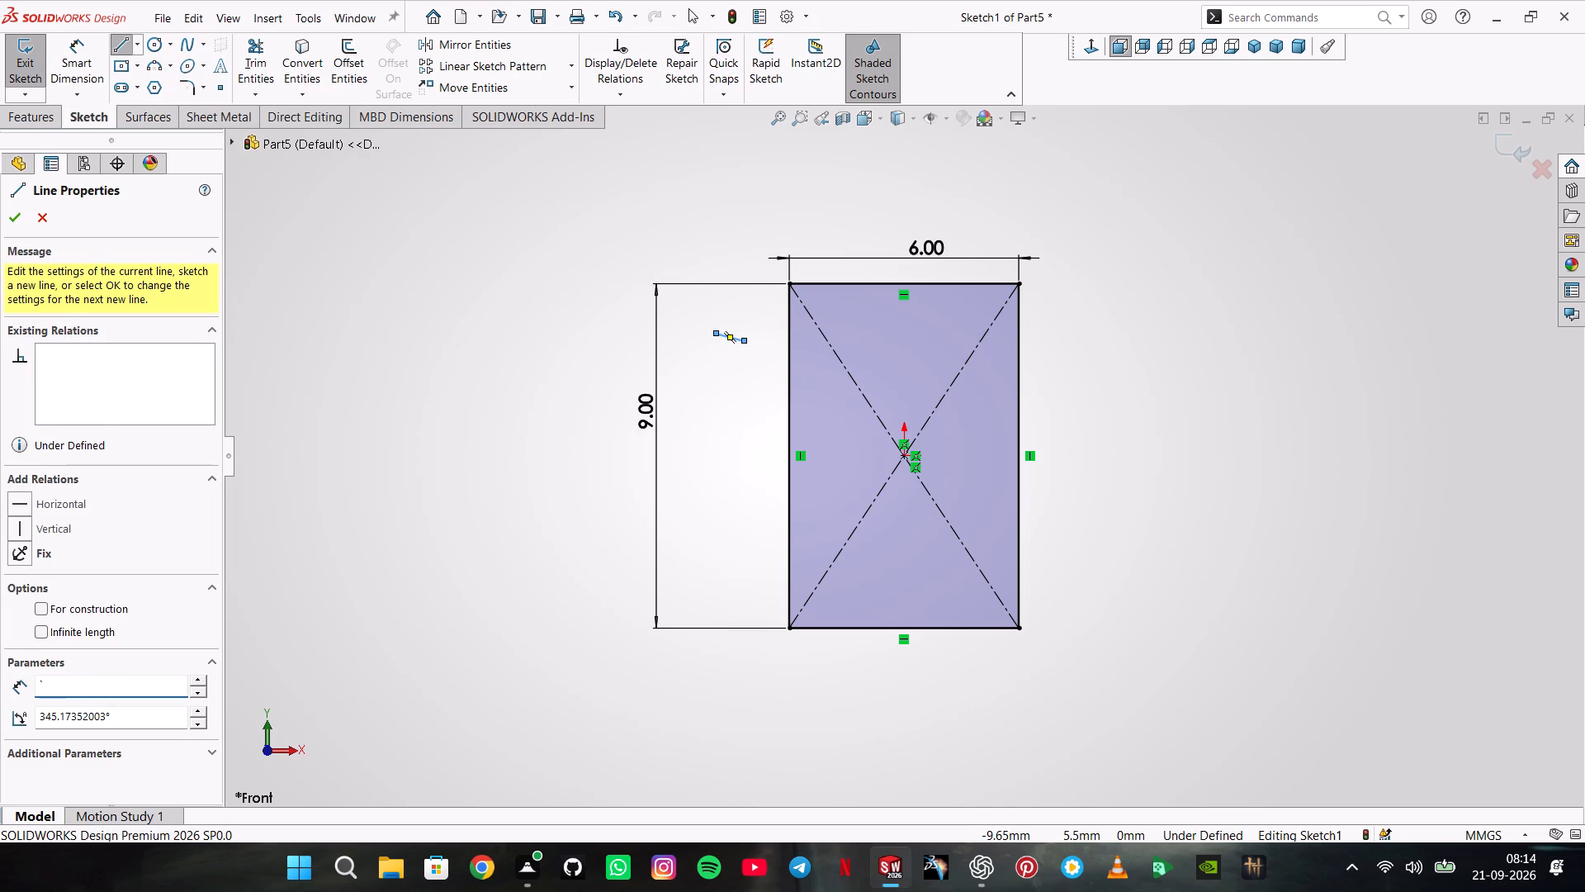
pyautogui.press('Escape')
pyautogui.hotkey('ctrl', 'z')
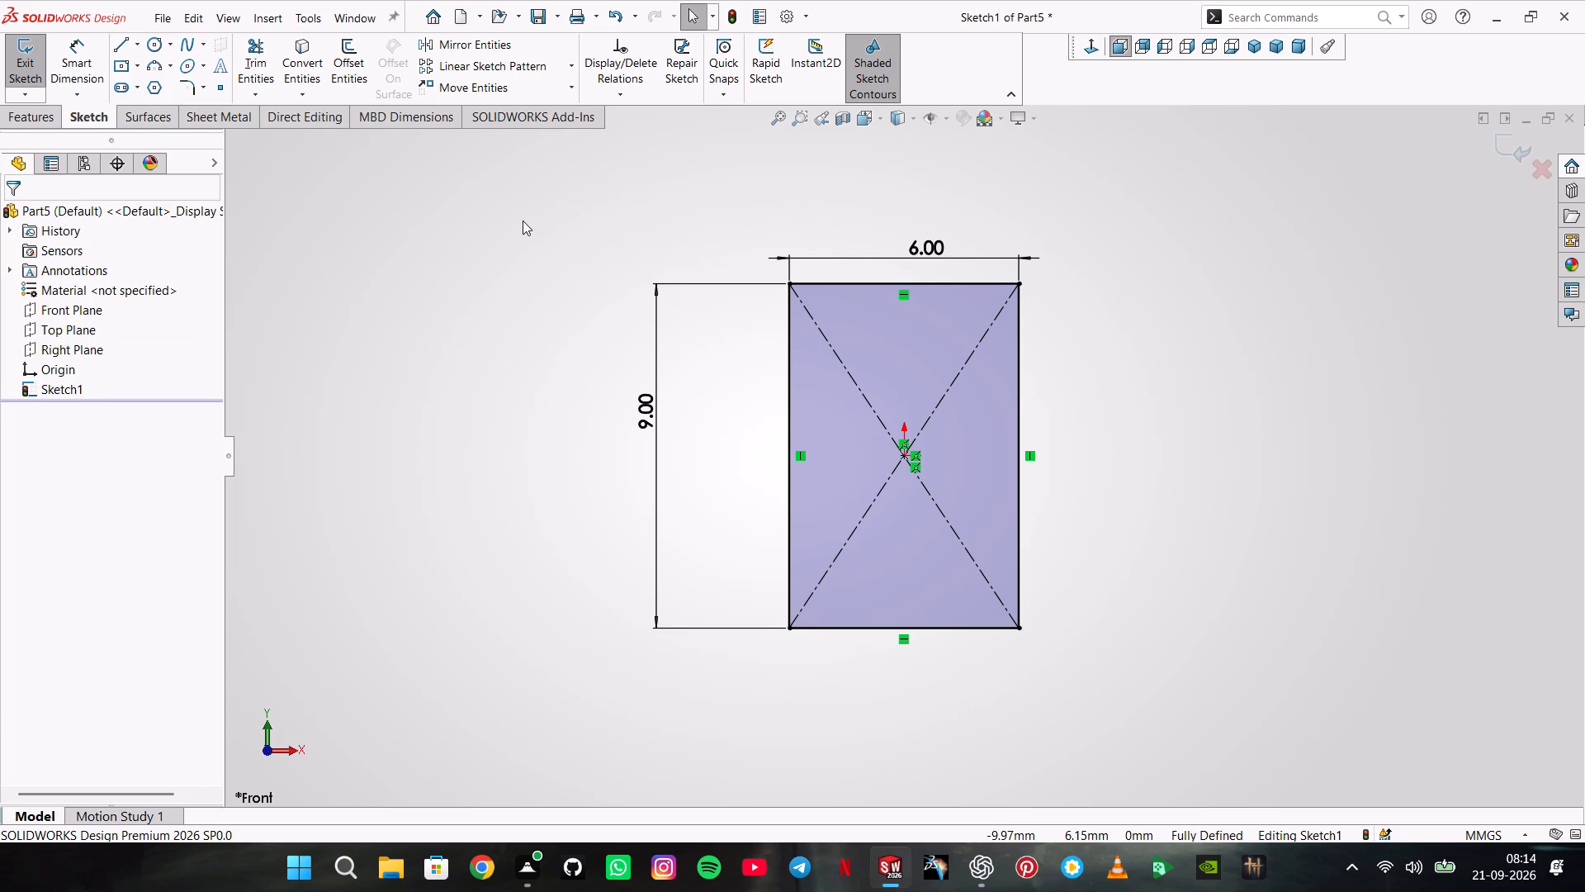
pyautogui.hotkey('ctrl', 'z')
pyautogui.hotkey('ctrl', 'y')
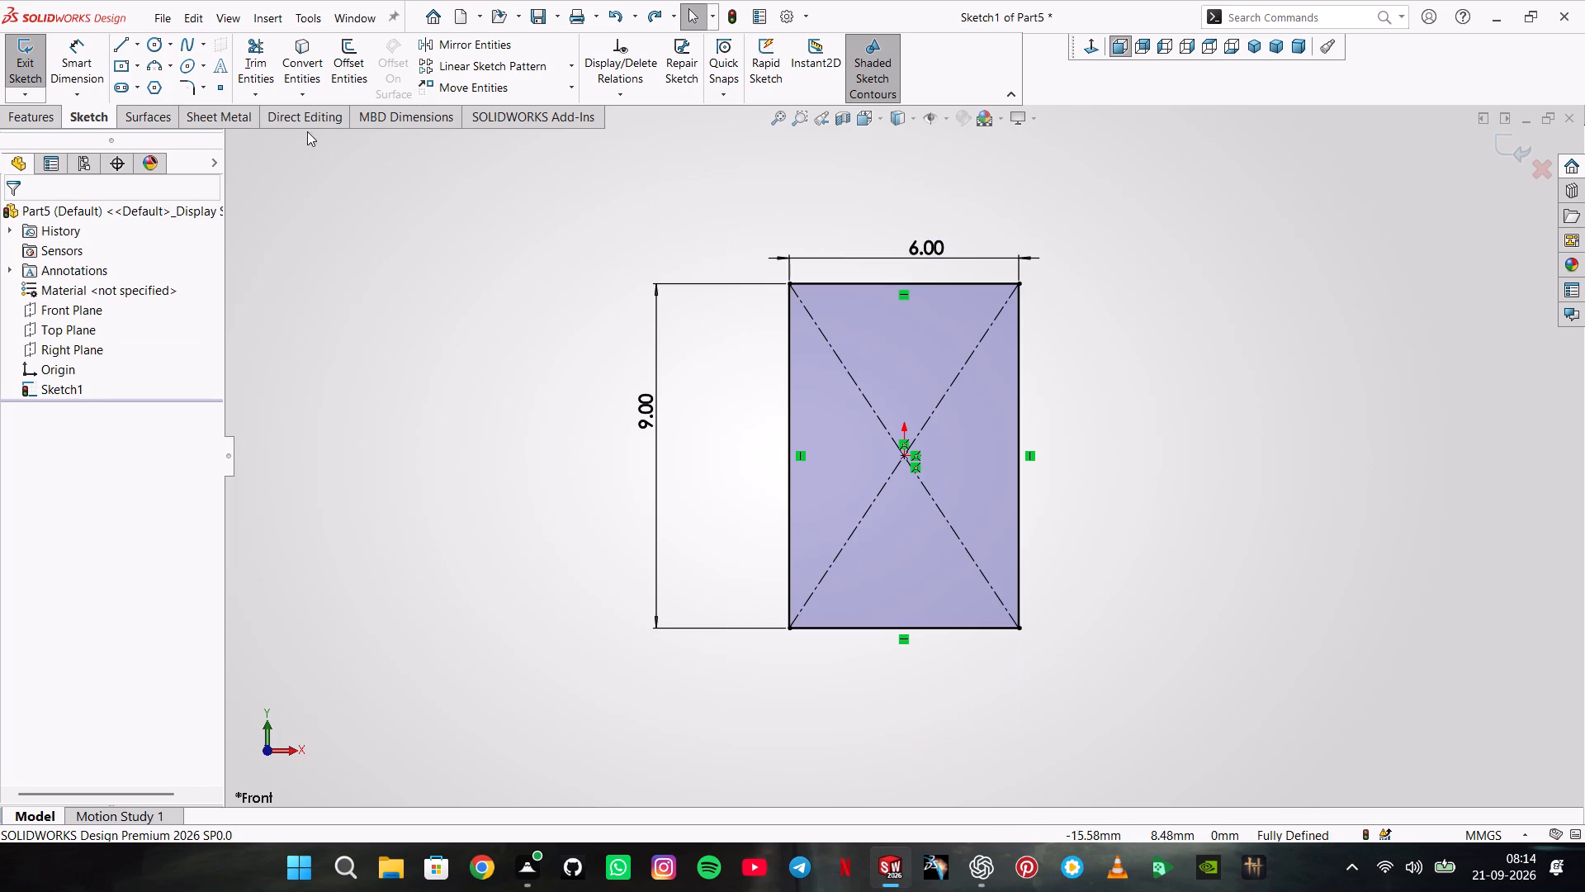
# Sketch four separate horizontal lines about 9 mm long across the rectangle, two above and two below the origin, extending past both sides.
pyautogui.click(131, 47)
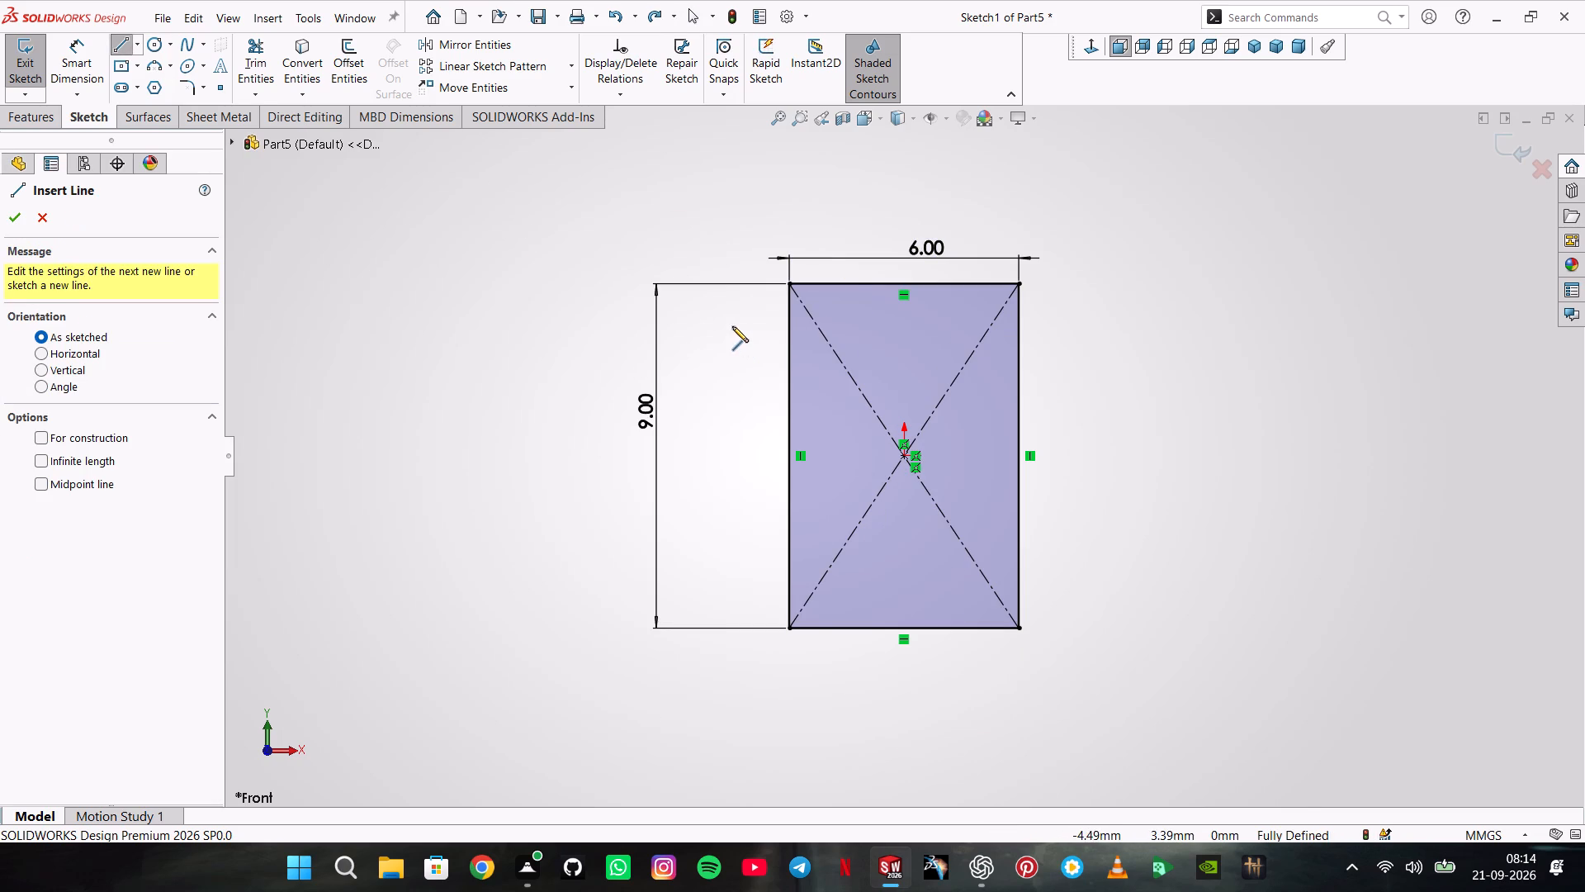
pyautogui.click(732, 326)
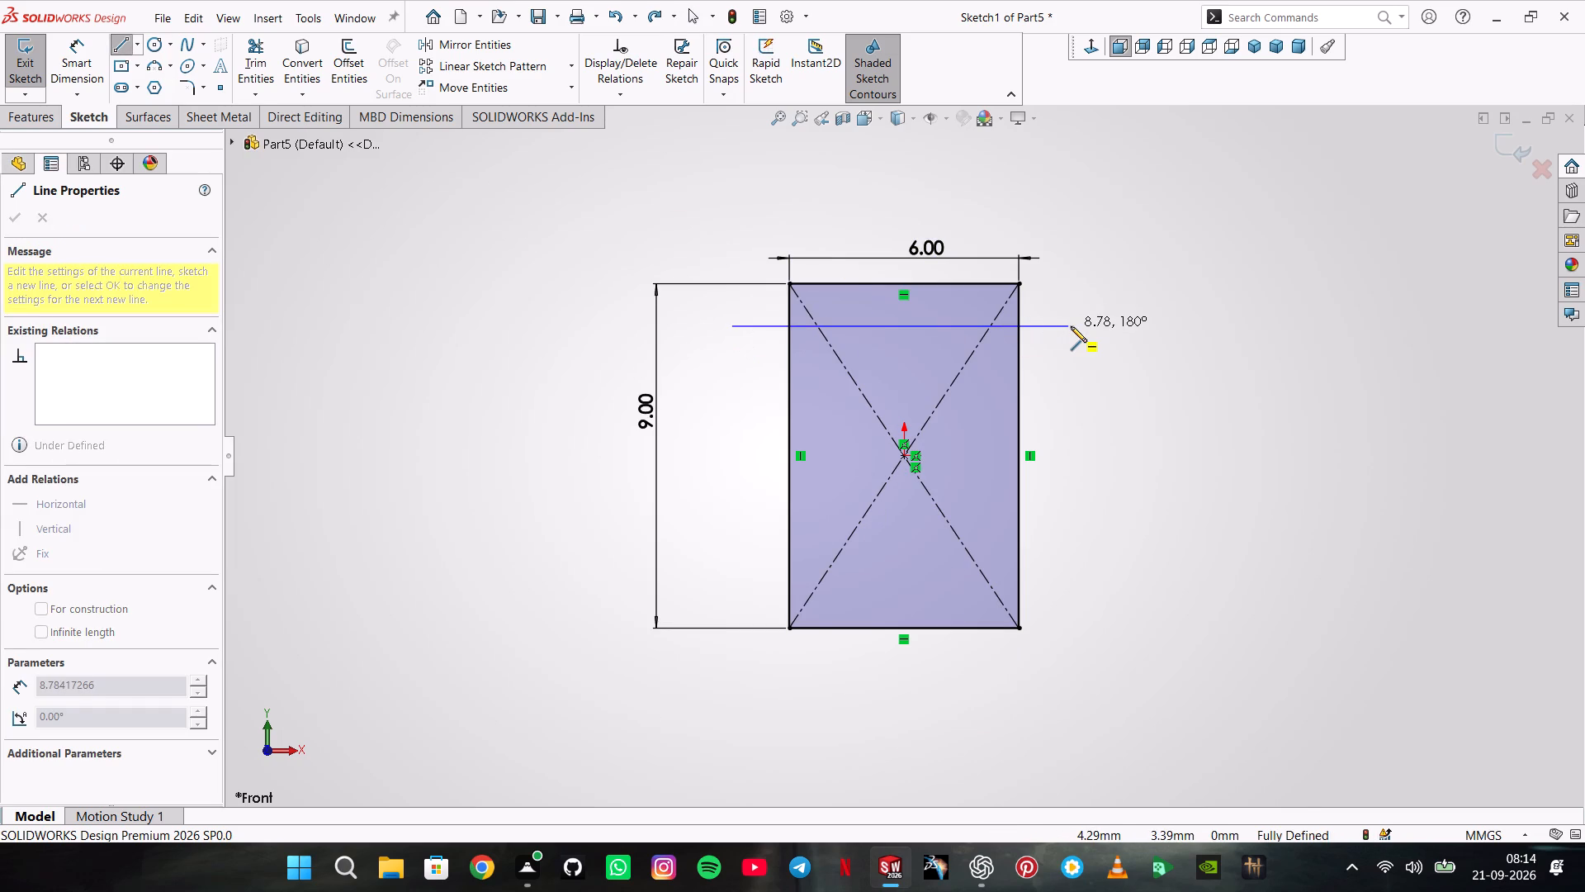
pyautogui.click(1071, 326)
pyautogui.doubleClick(1085, 360)
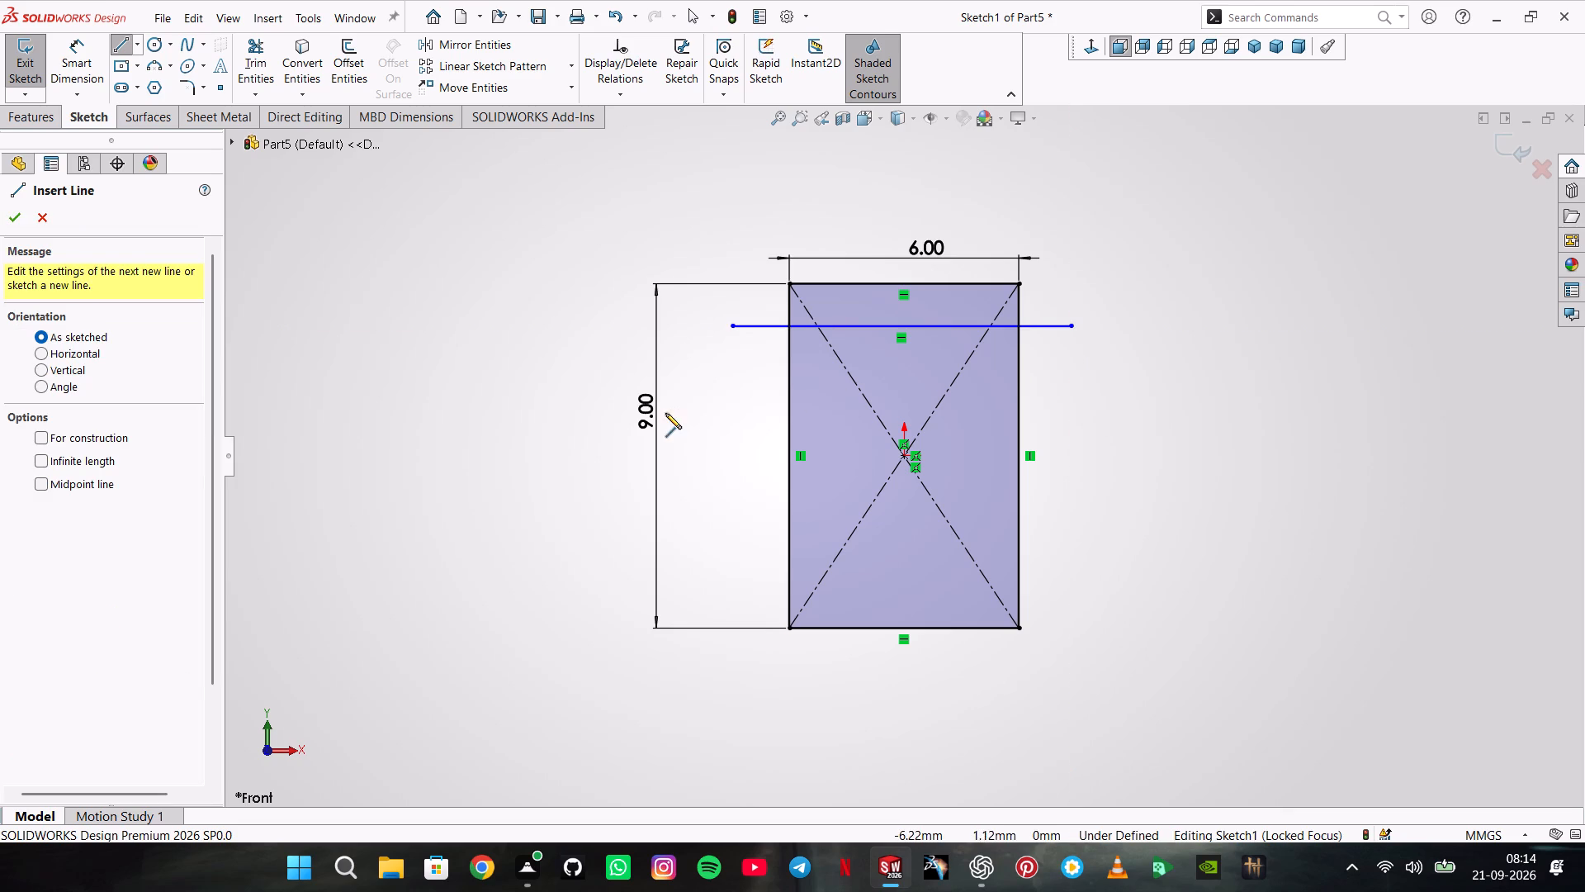
pyautogui.click(734, 397)
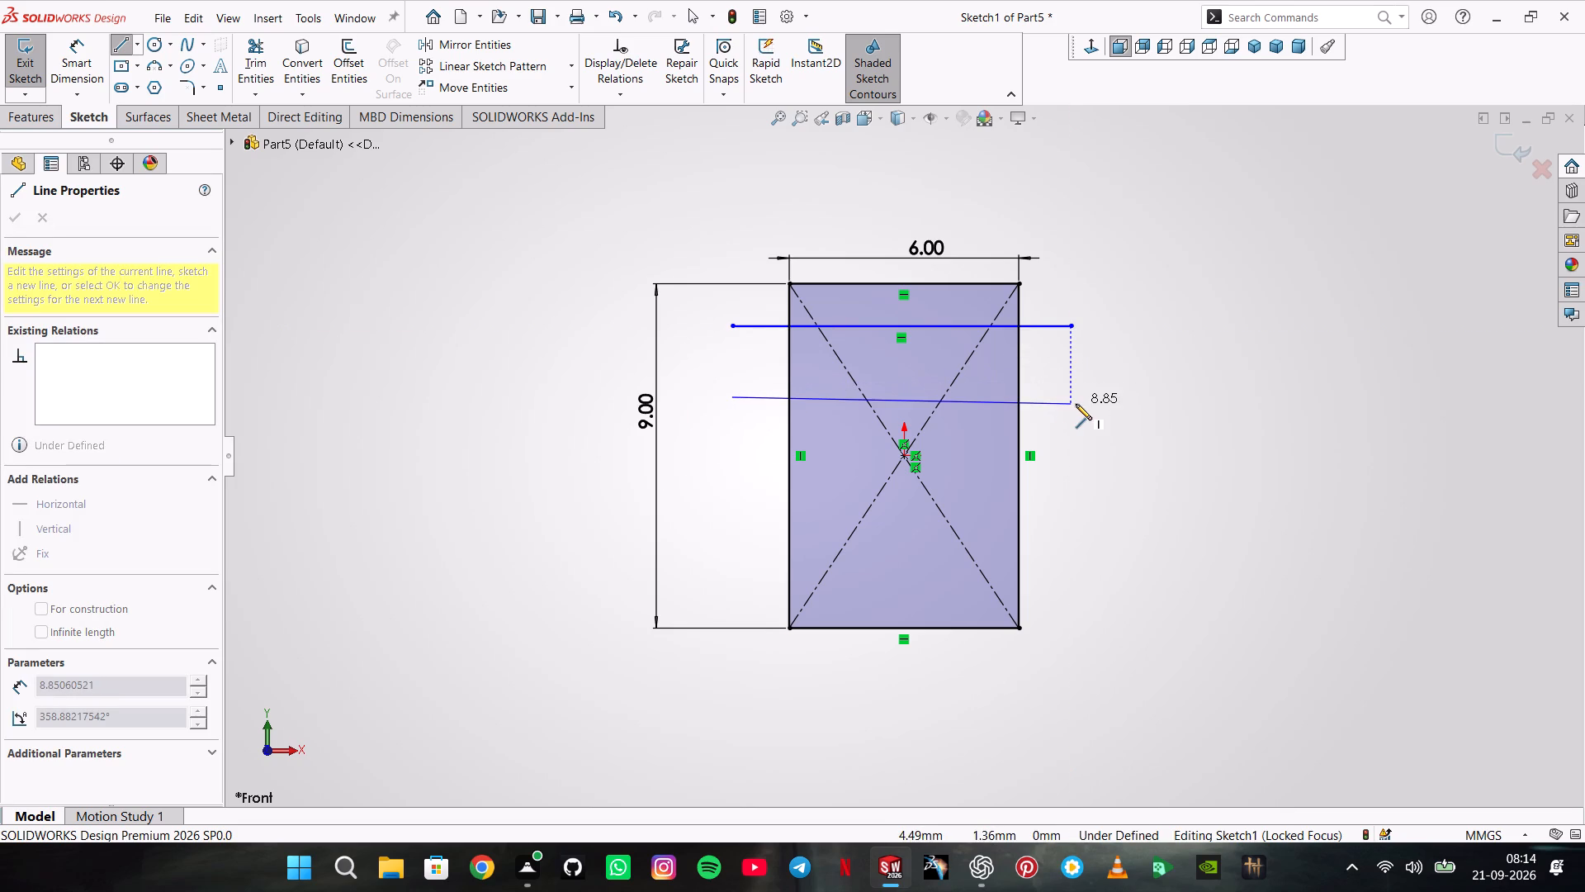
pyautogui.doubleClick(1076, 401)
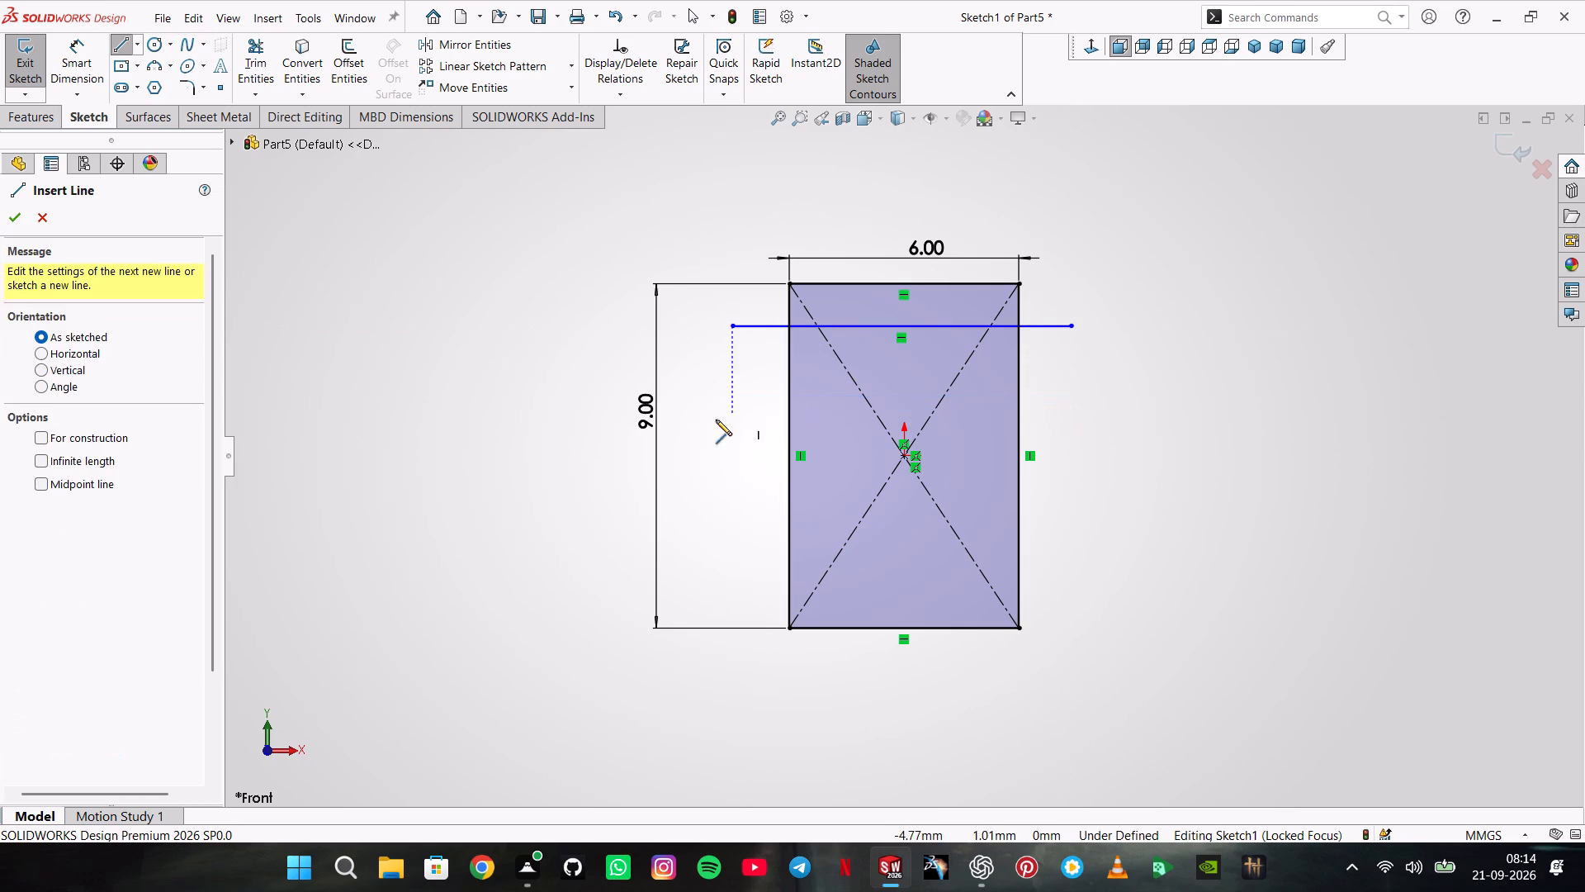
pyautogui.click(727, 406)
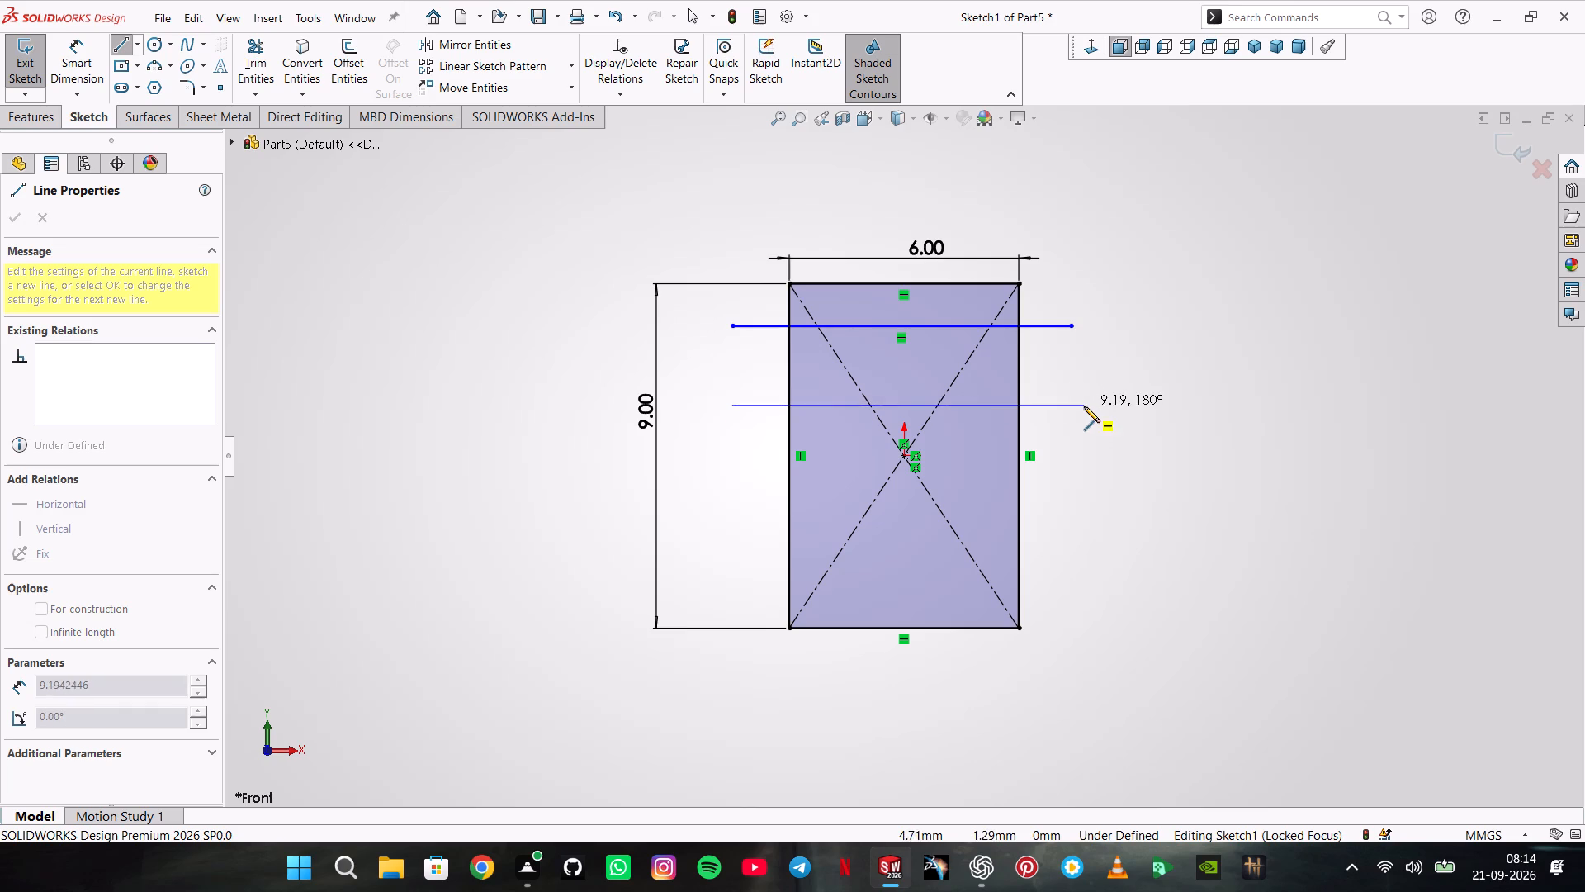
pyautogui.click(1084, 406)
pyautogui.doubleClick(1123, 450)
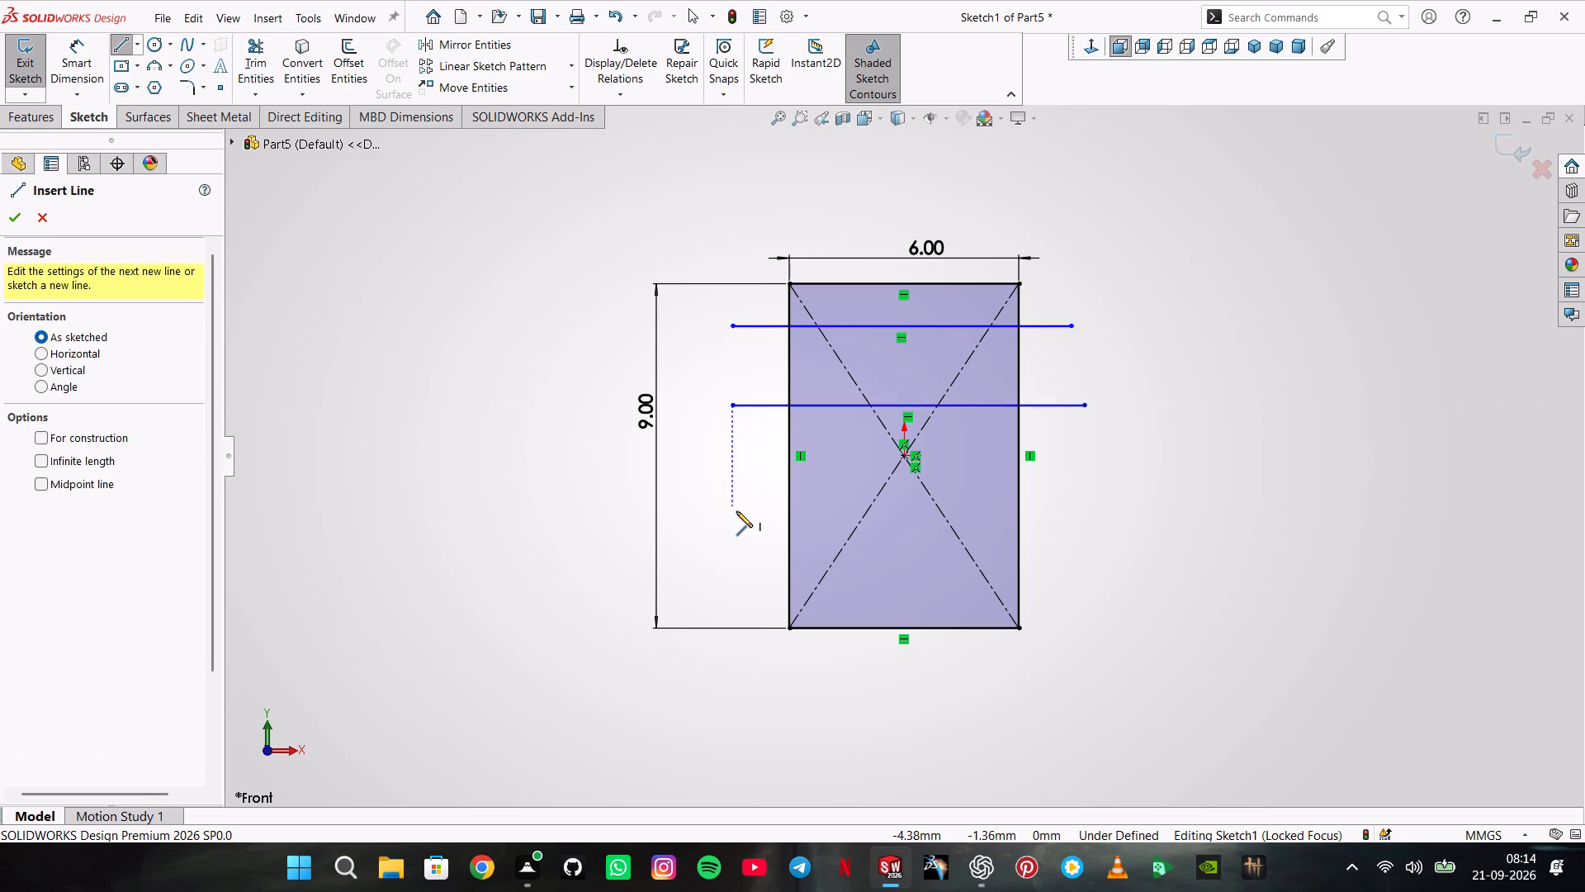
pyautogui.click(736, 520)
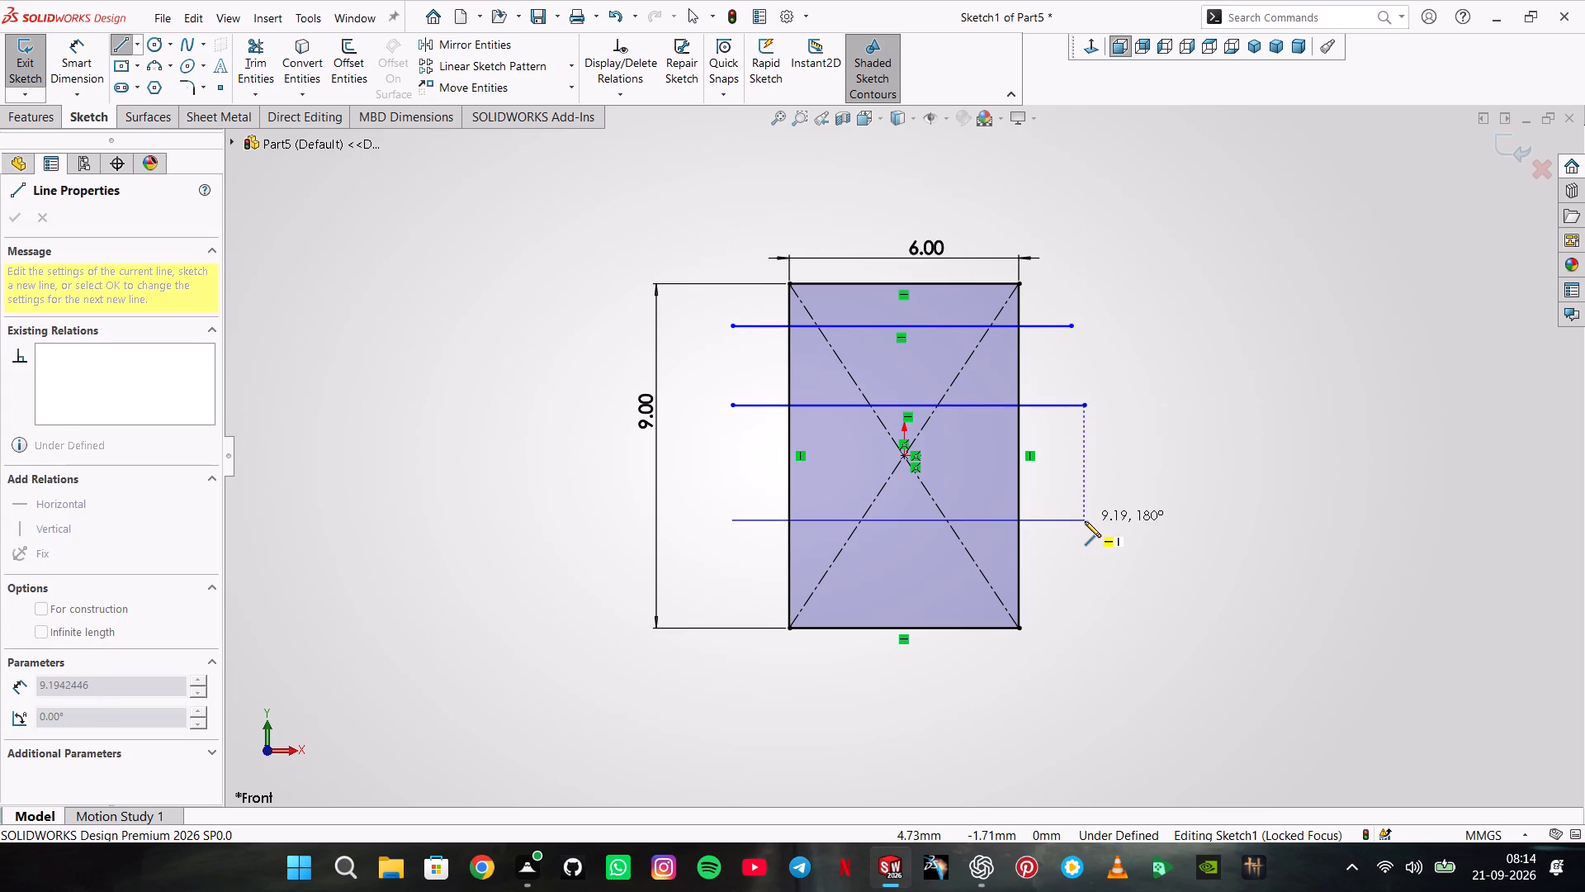
pyautogui.click(1085, 521)
pyautogui.doubleClick(1126, 535)
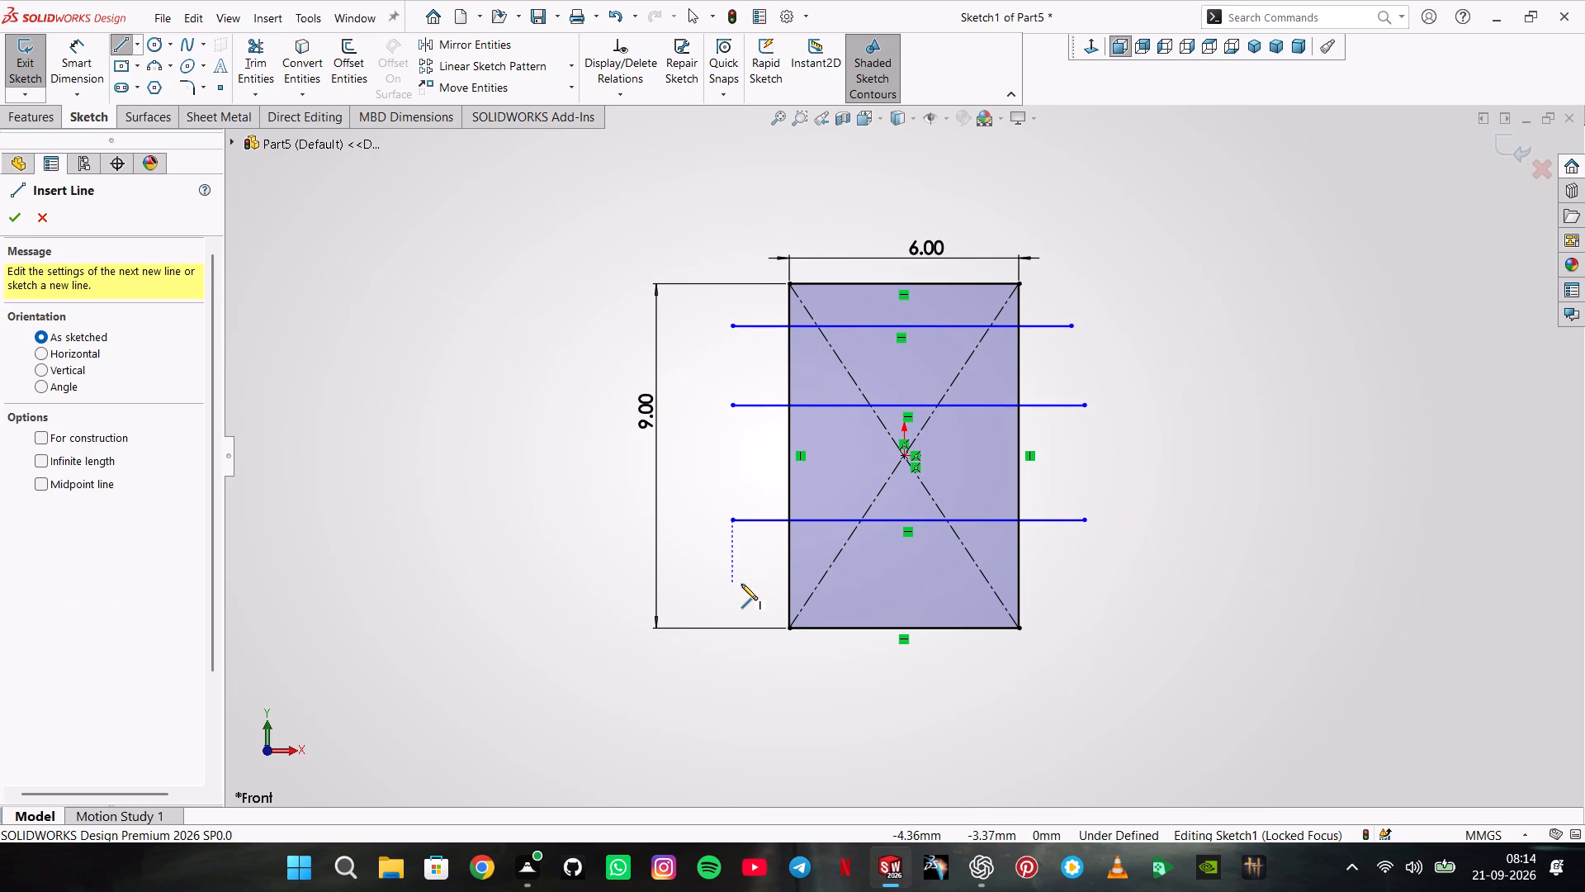
pyautogui.click(740, 599)
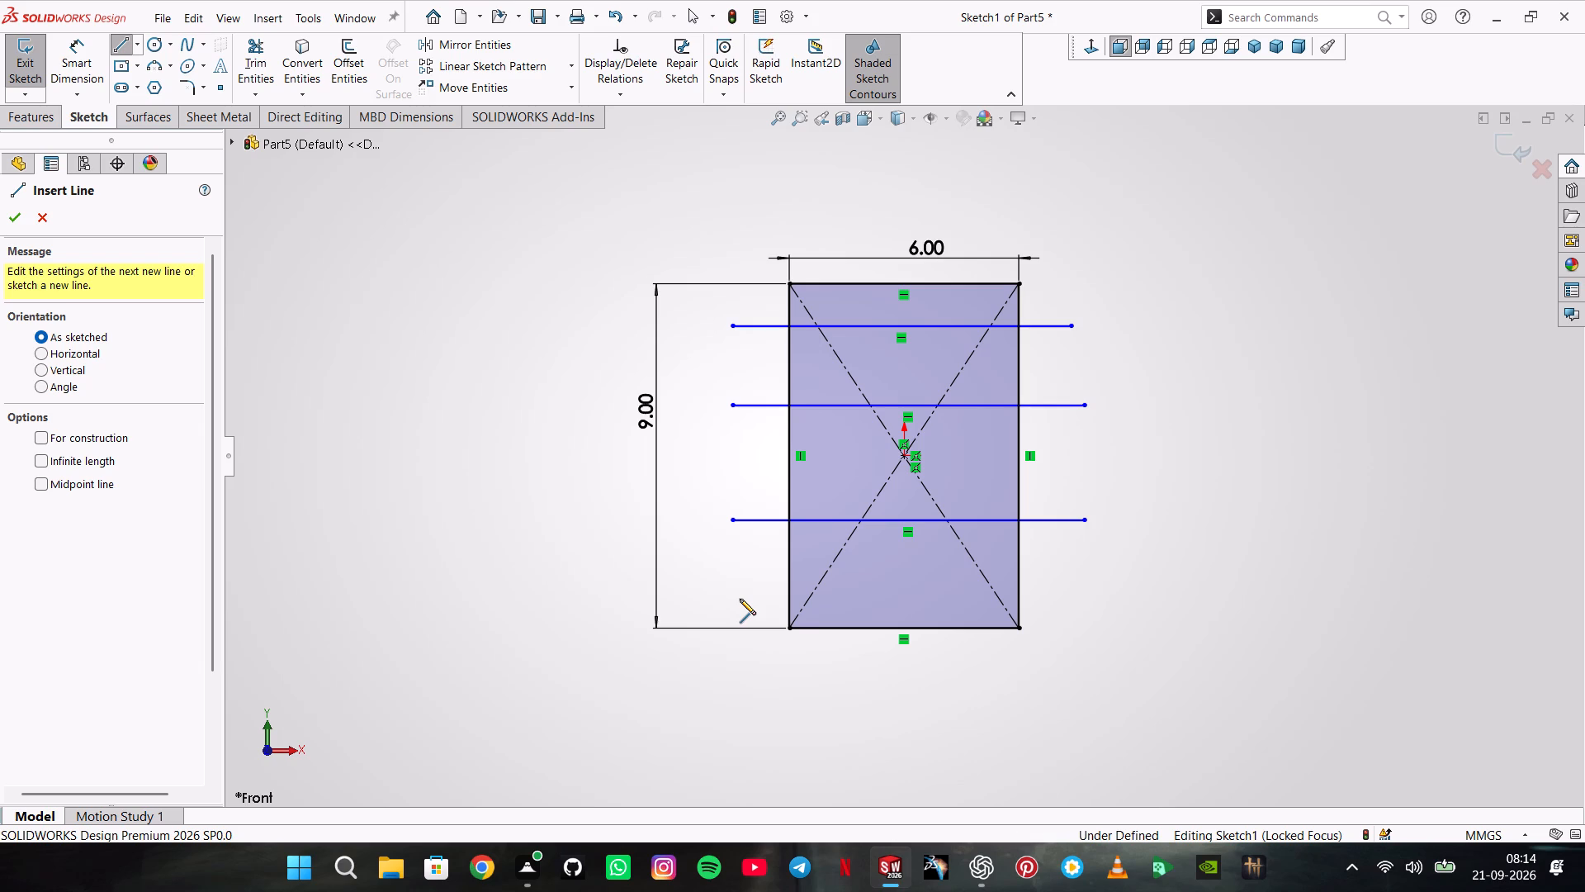
pyautogui.click(1081, 599)
pyautogui.doubleClick(1119, 589)
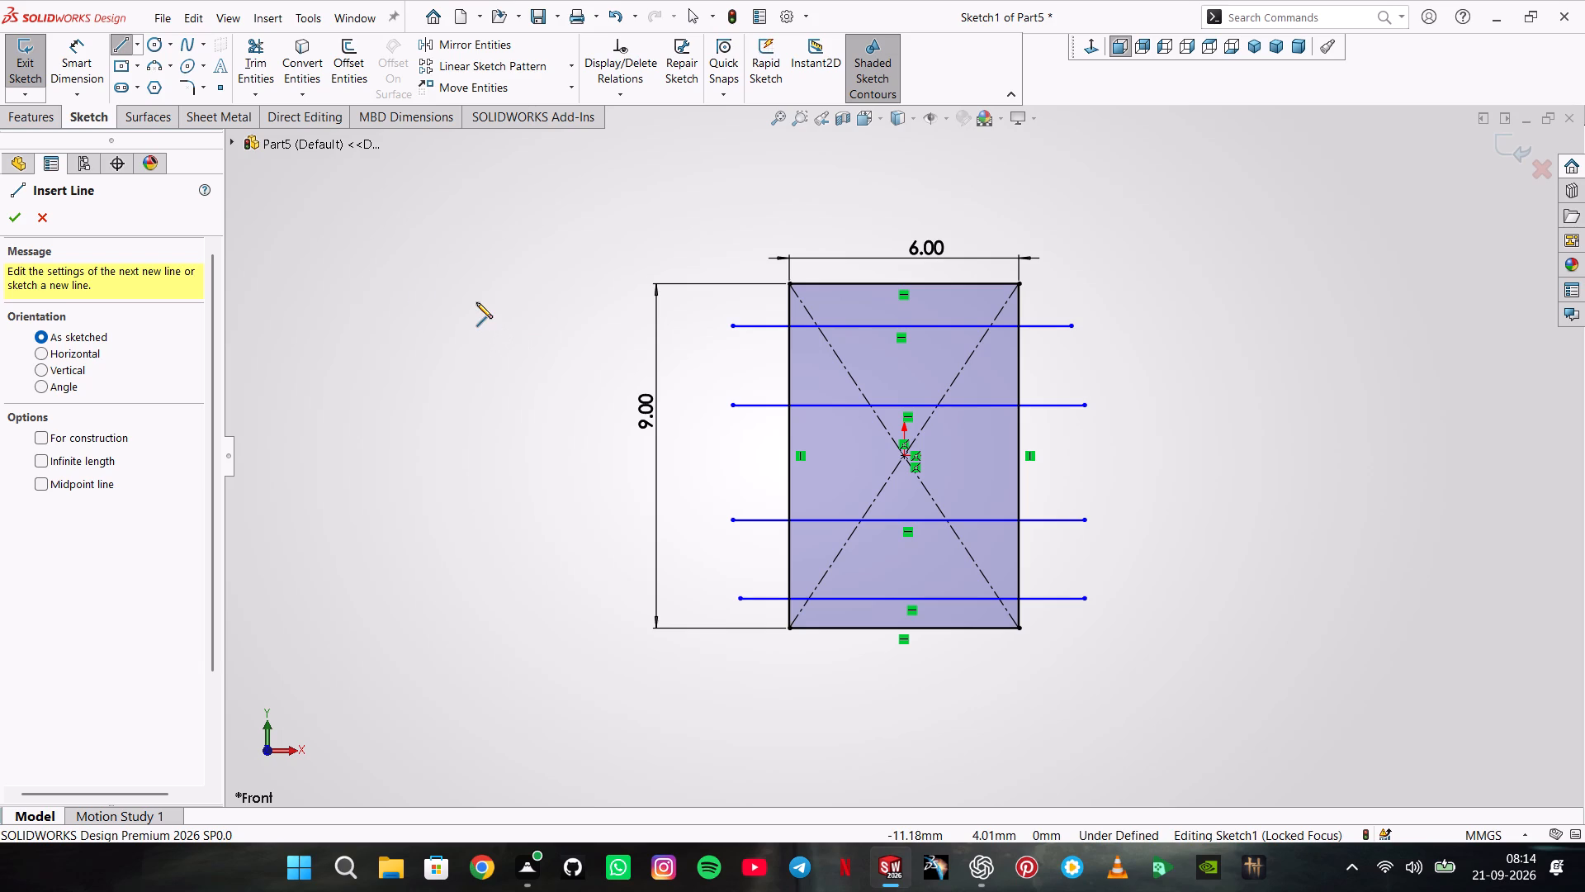
# Dimension the spacing between the two middle horizontal lines as 3 mm.
pyautogui.click(81, 61)
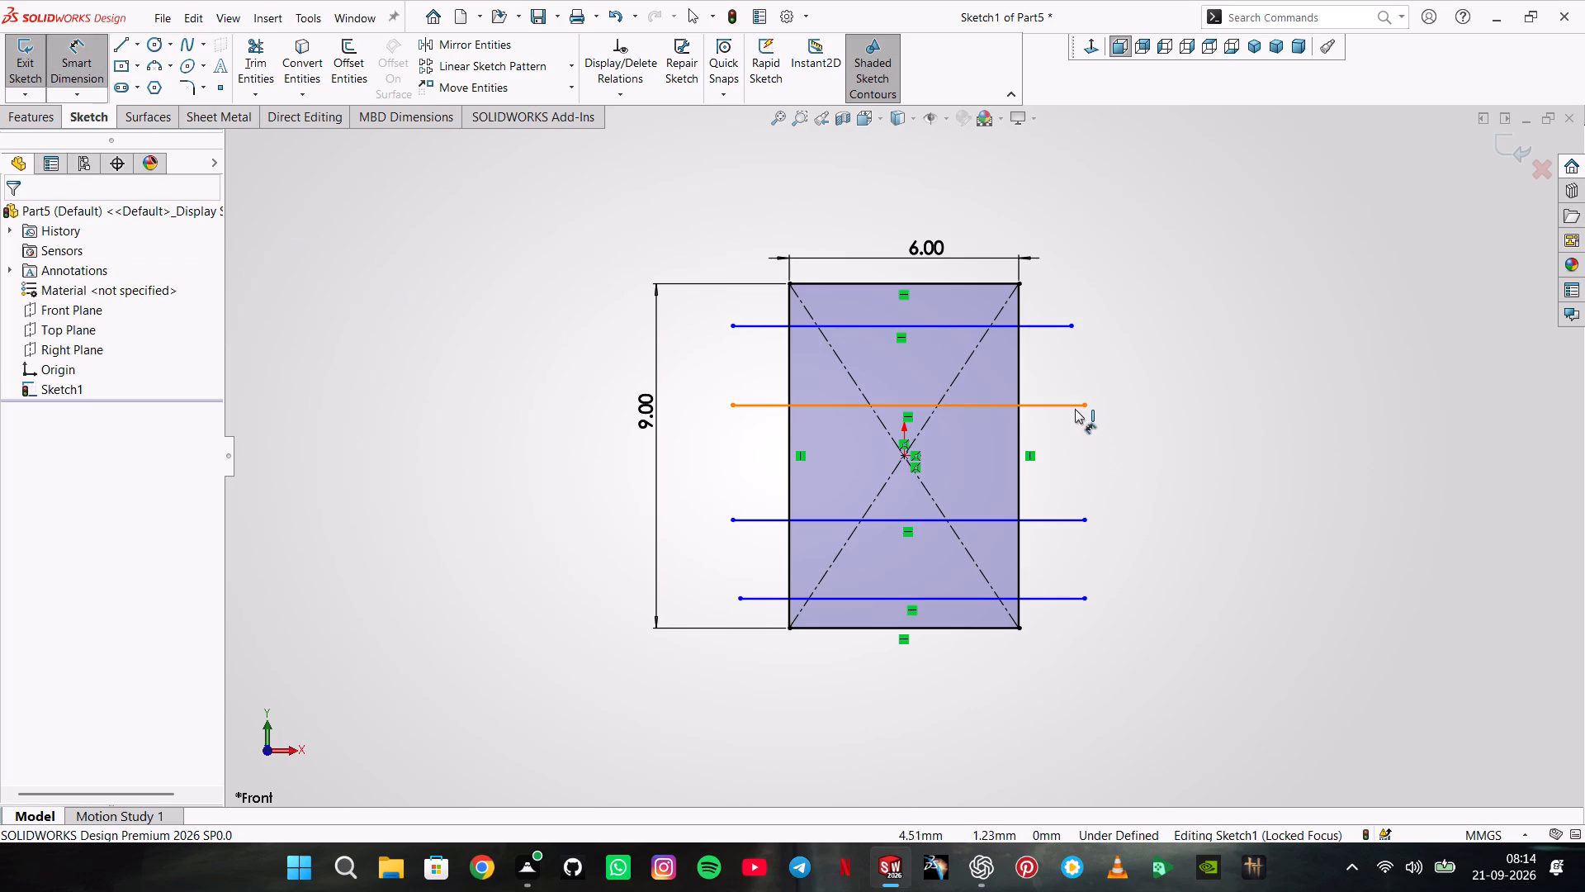
pyautogui.click(1066, 403)
pyautogui.click(1062, 518)
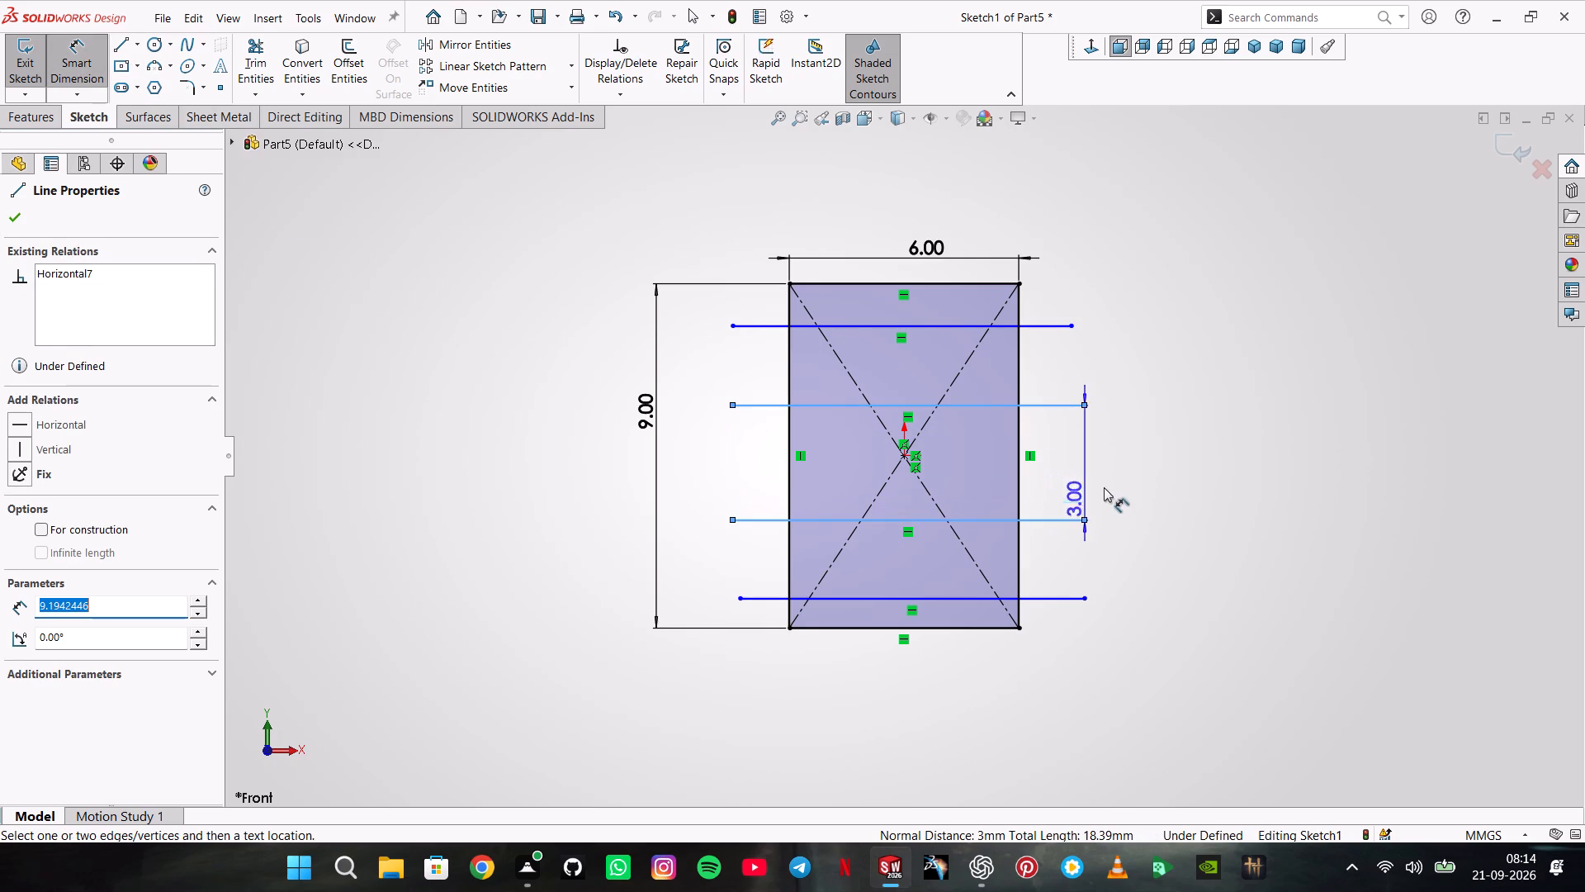
pyautogui.click(1134, 467)
pyautogui.click(1149, 357)
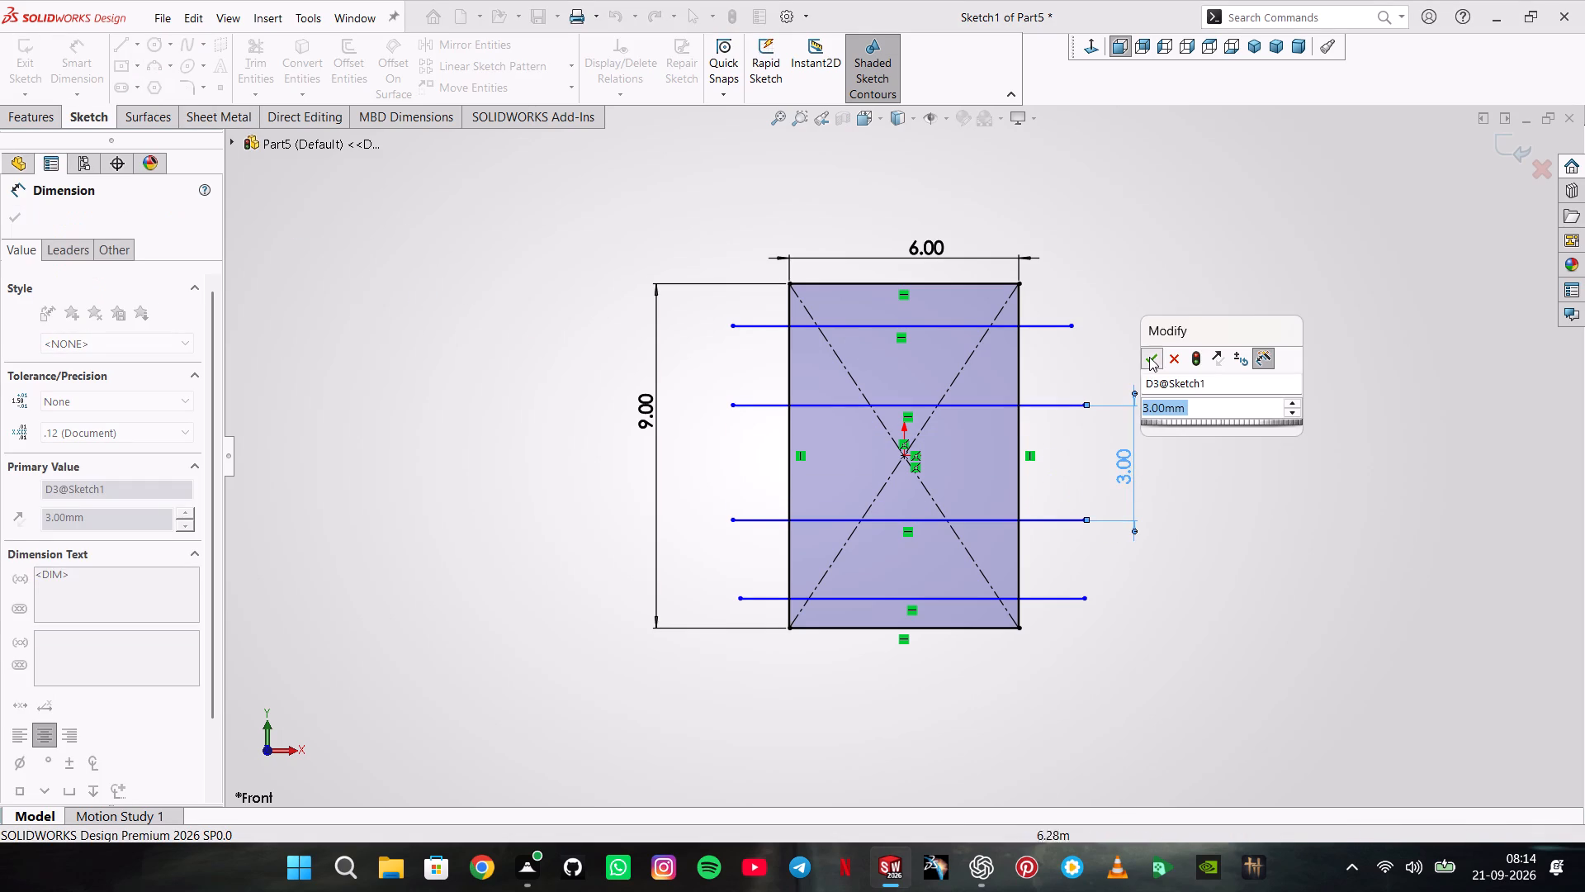
# Dimension the upper middle horizontal line at 1.5 mm from the origin.
pyautogui.click(1006, 402)
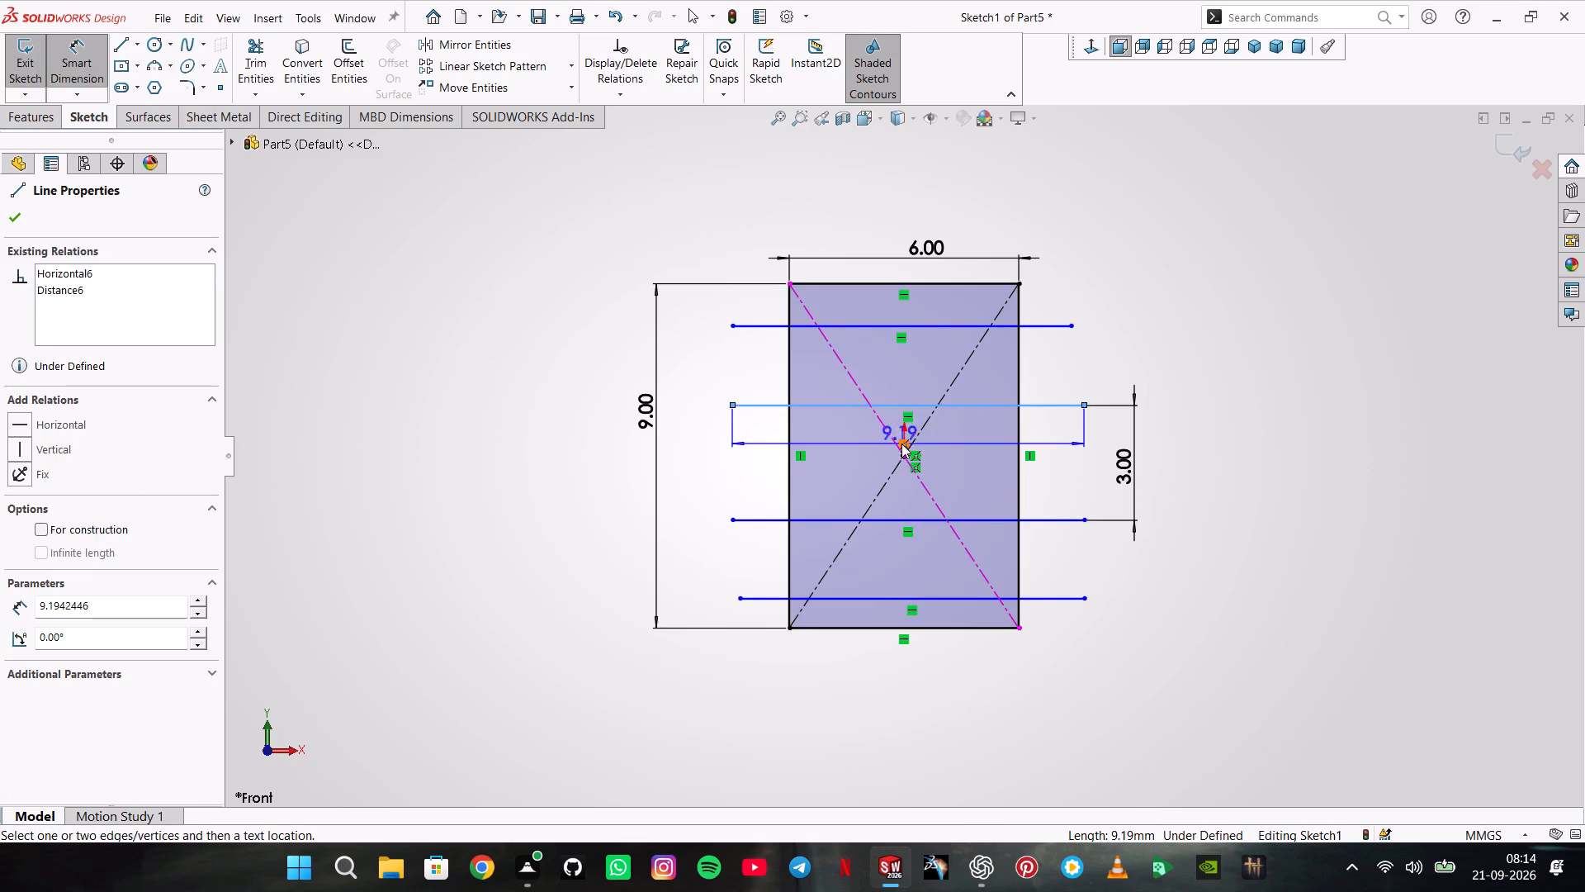
pyautogui.click(906, 450)
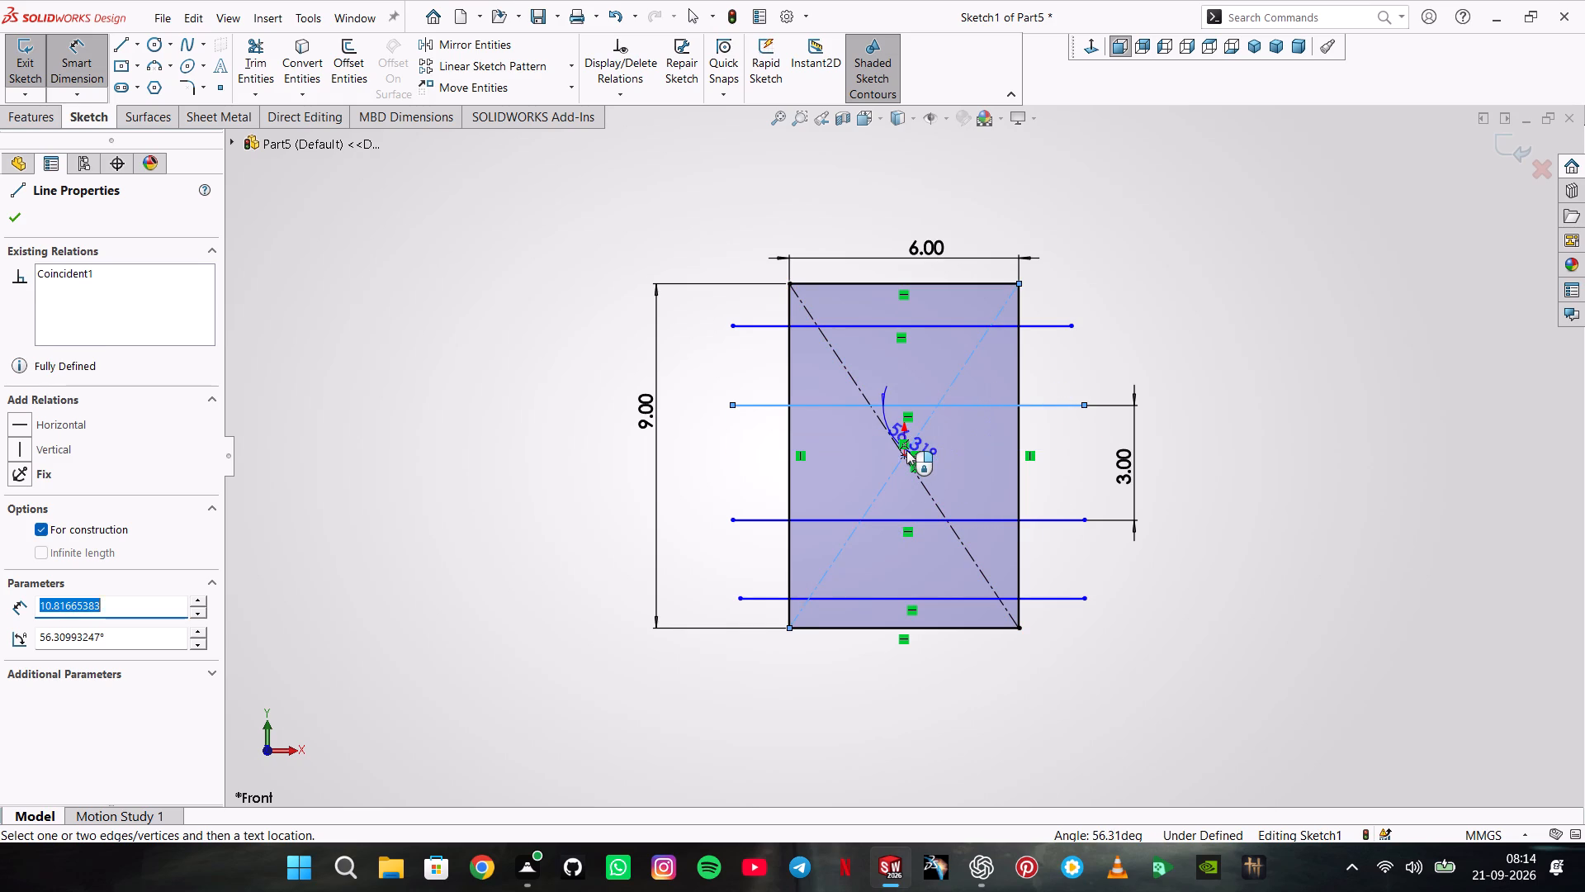
pyautogui.press('Escape')
pyautogui.click(906, 456)
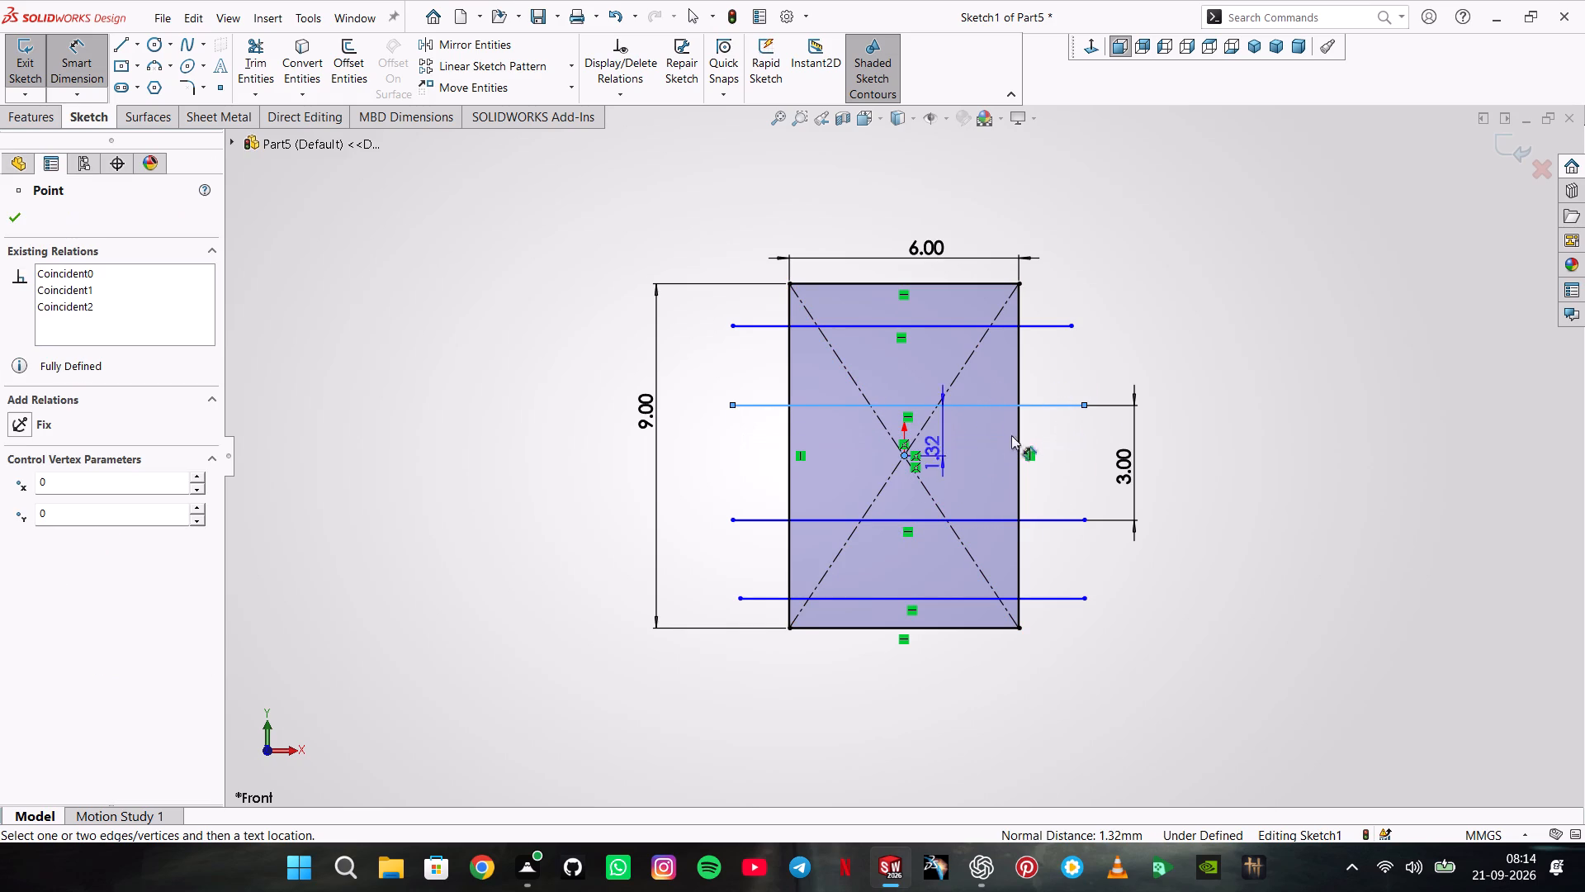
pyautogui.click(1092, 422)
pyautogui.write('1.5')
pyautogui.press('Return')
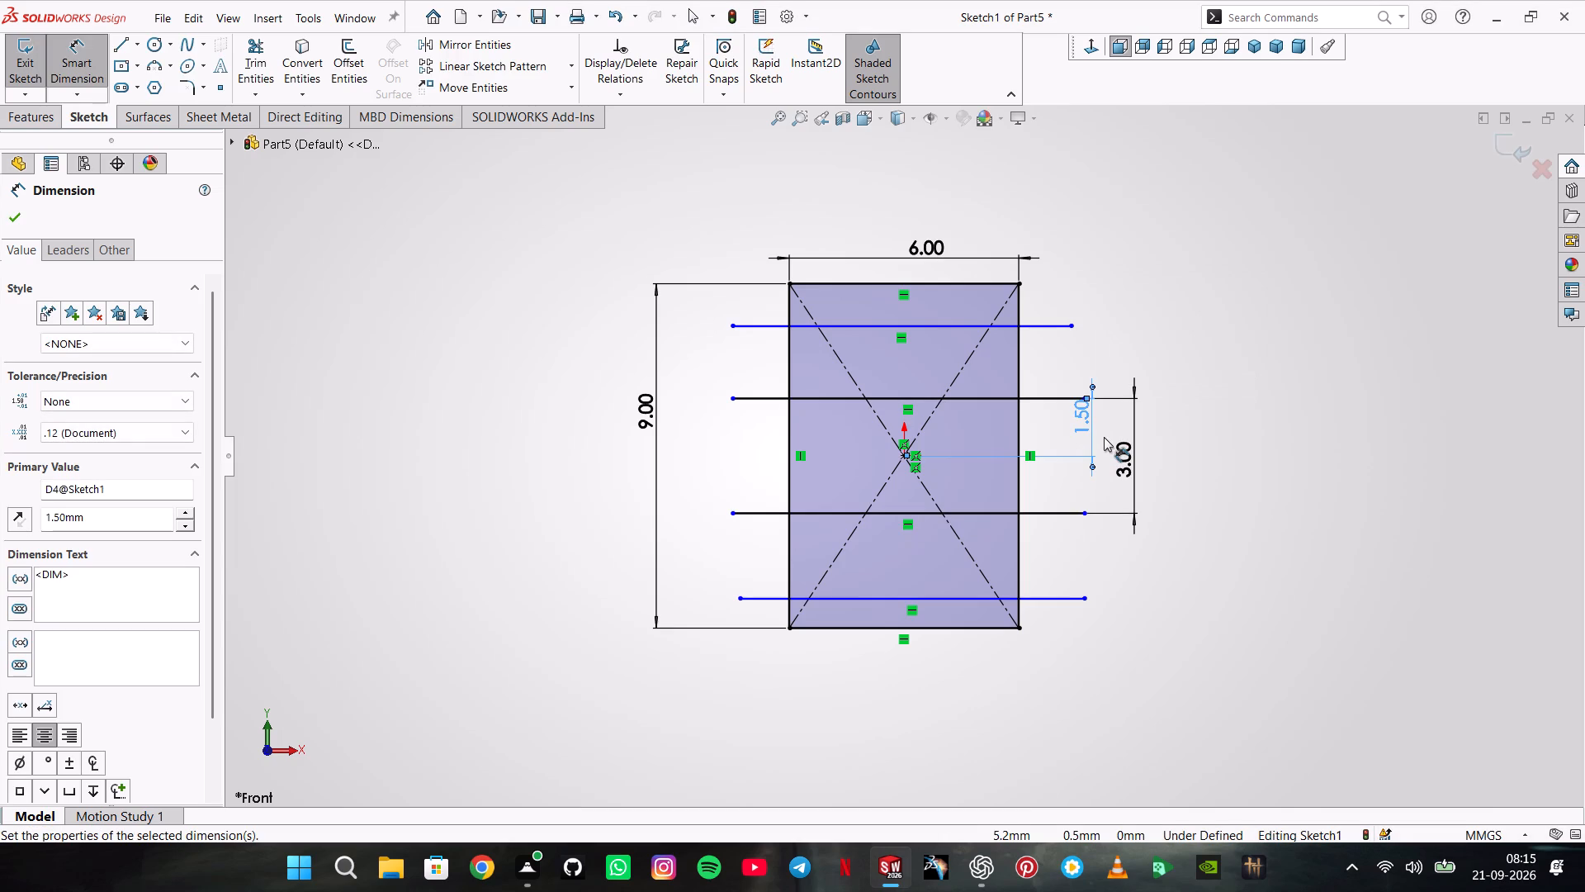
# Dimension the outermost horizontal lines at 1 mm from the rectangle's top and bottom edges respectively.
pyautogui.click(1005, 322)
pyautogui.click(992, 283)
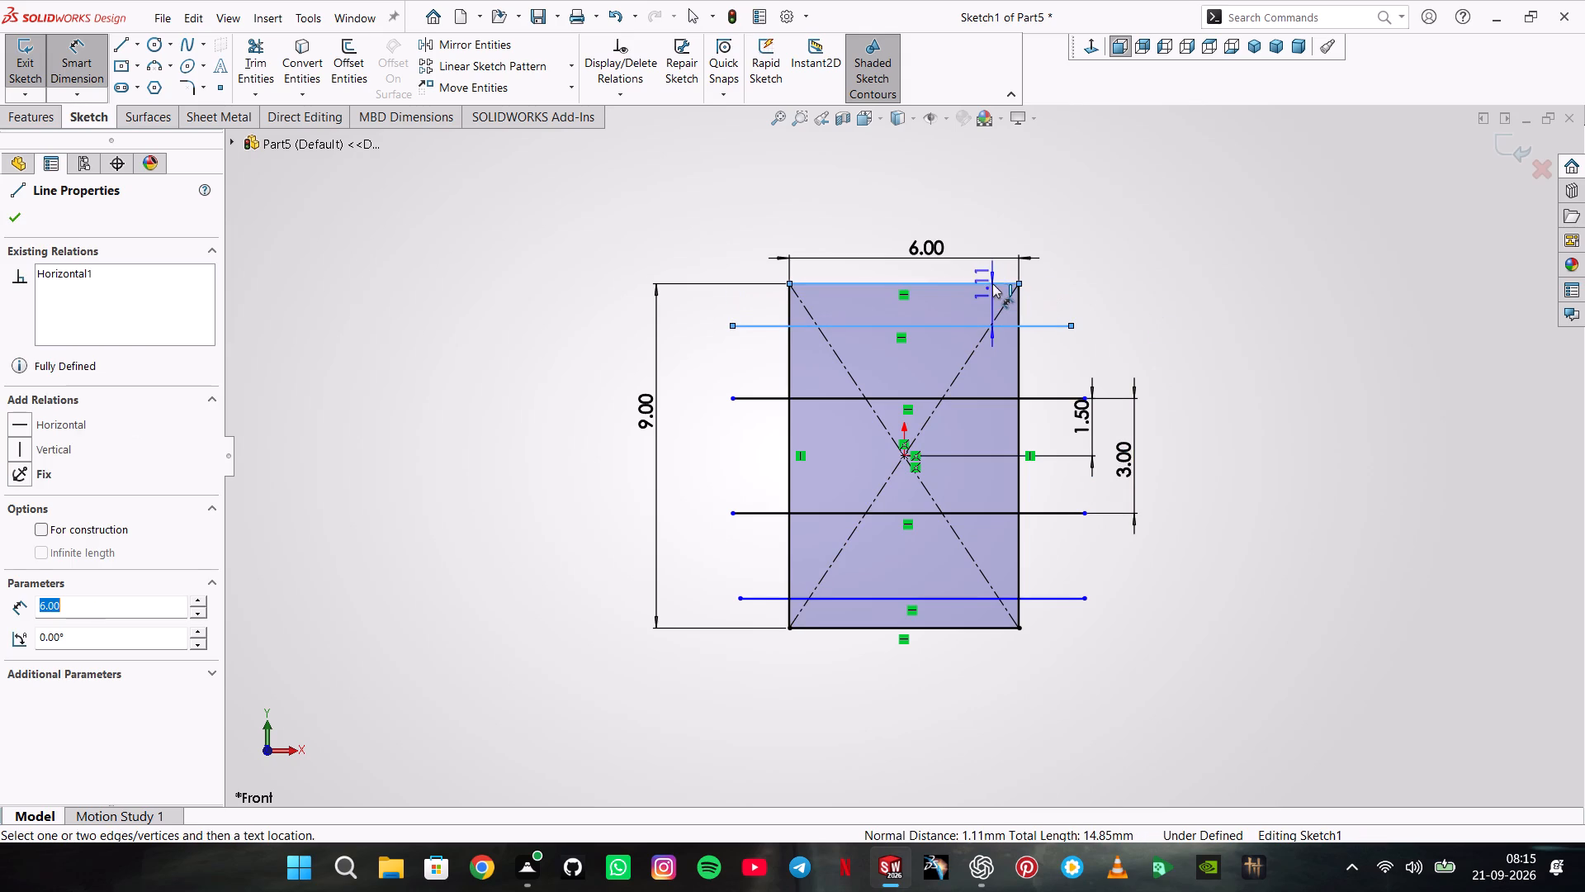
pyautogui.click(1099, 292)
pyautogui.press('1')
pyautogui.press('Return')
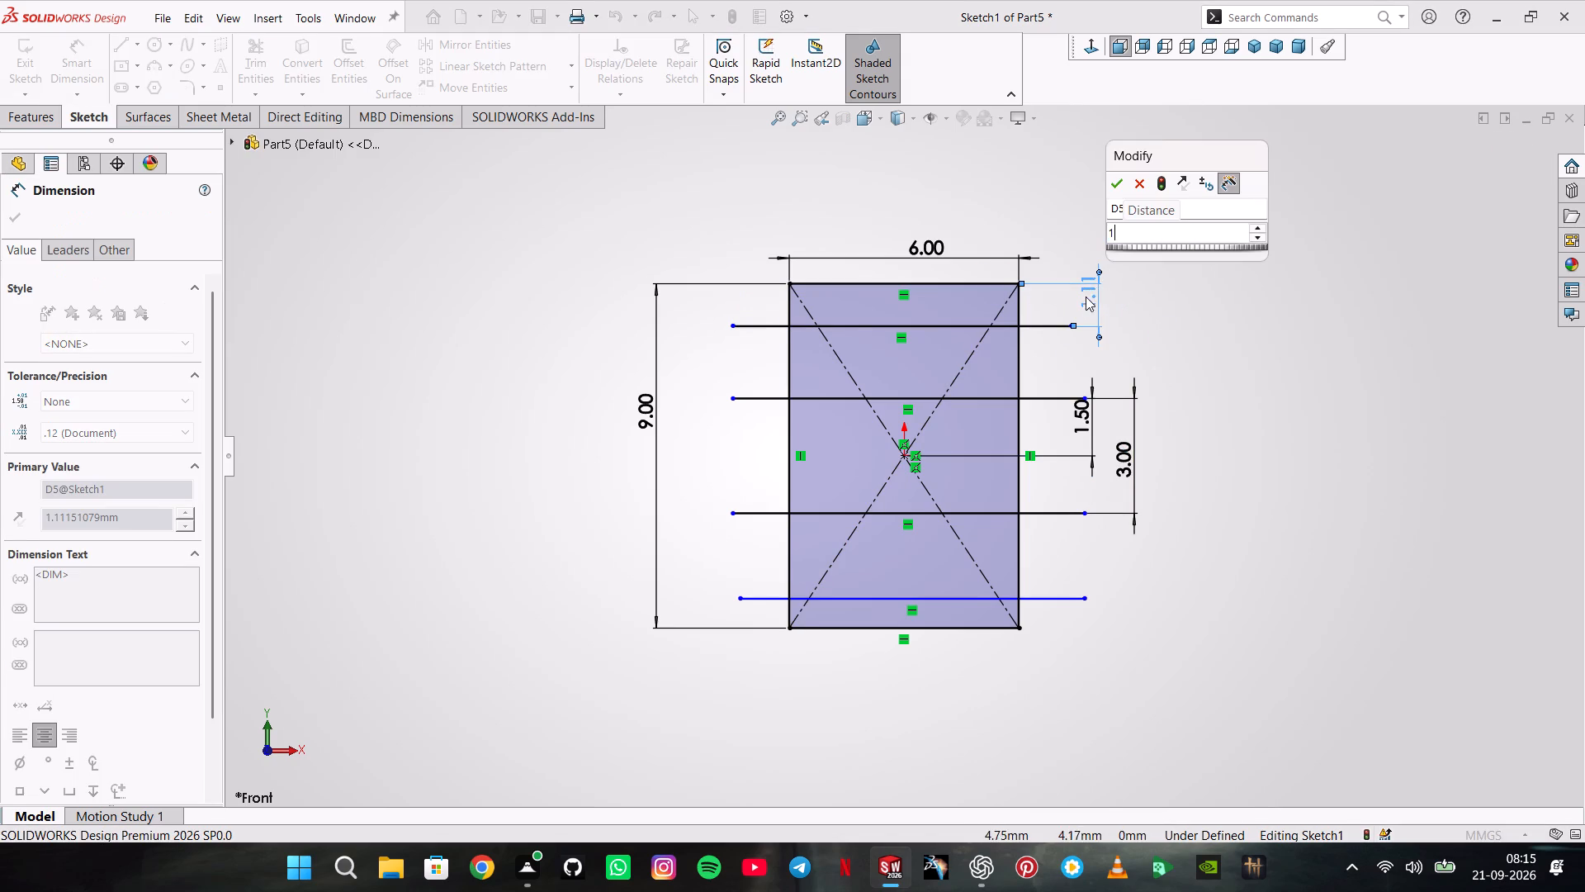
pyautogui.click(965, 600)
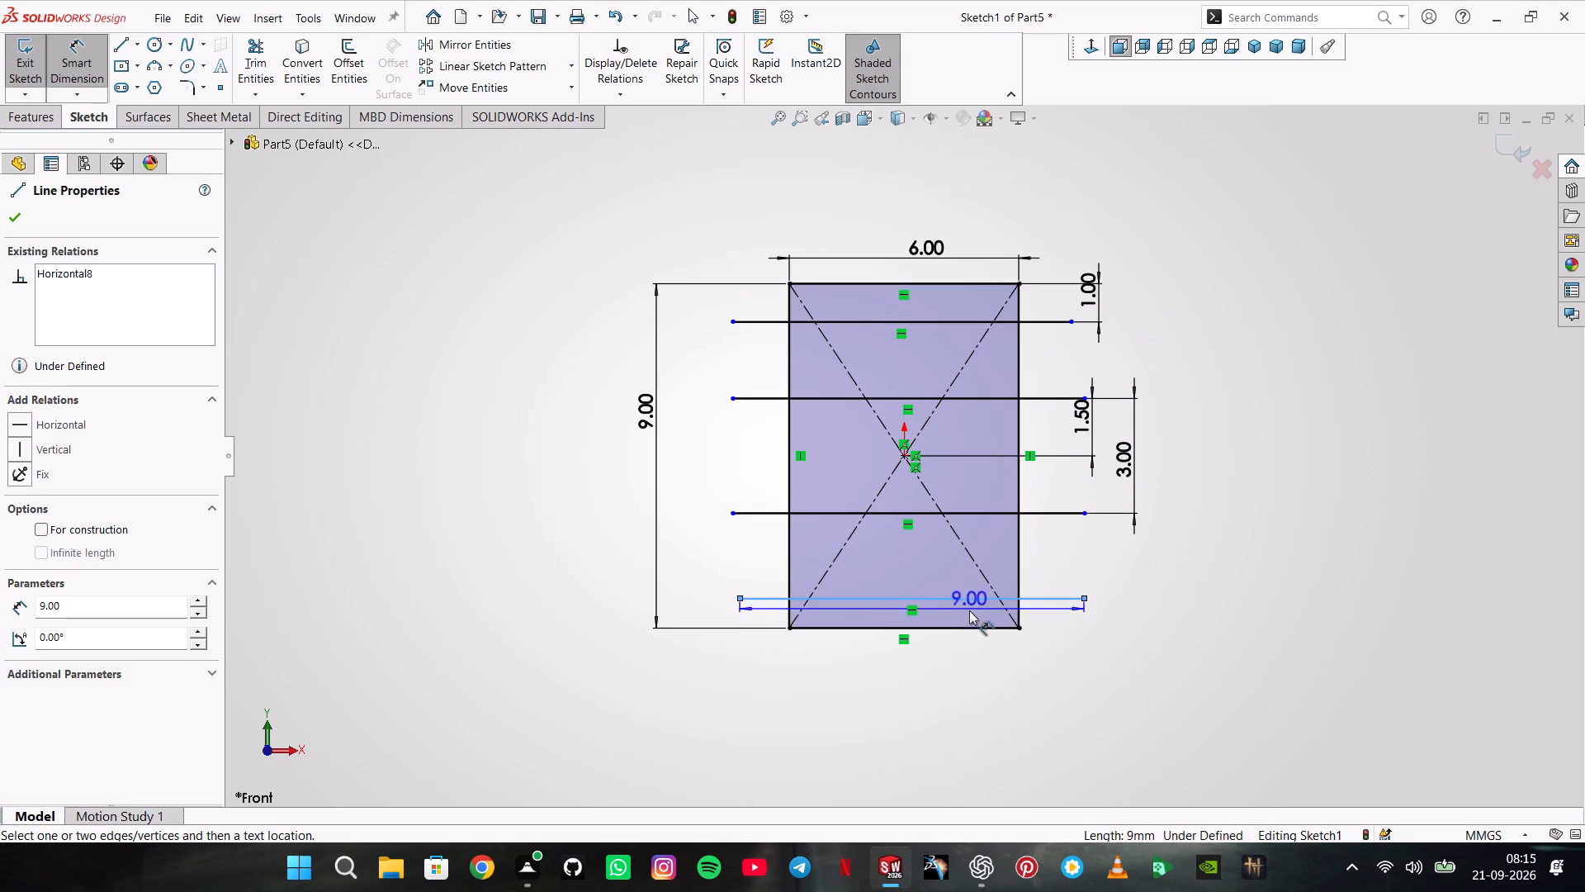
pyautogui.click(966, 628)
pyautogui.click(1120, 605)
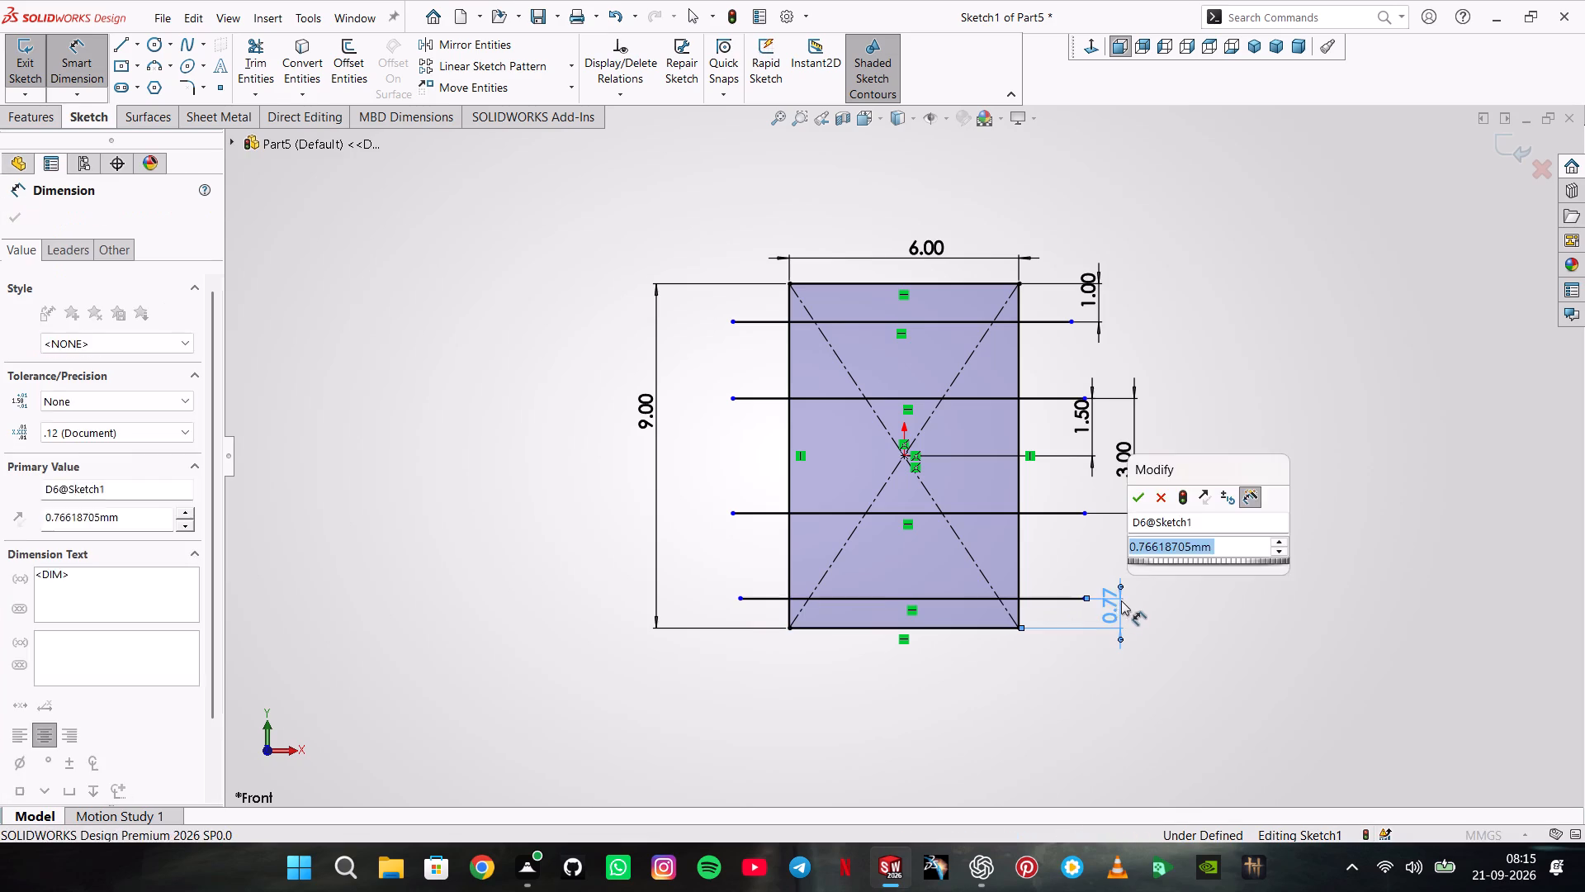
pyautogui.press('1')
pyautogui.press('Return')
# Draw four circles, two on each side of the rectangle between the line pairs, three about 1.7 mm and the lower-right about 3.6 mm in diameter.
pyautogui.click(160, 38)
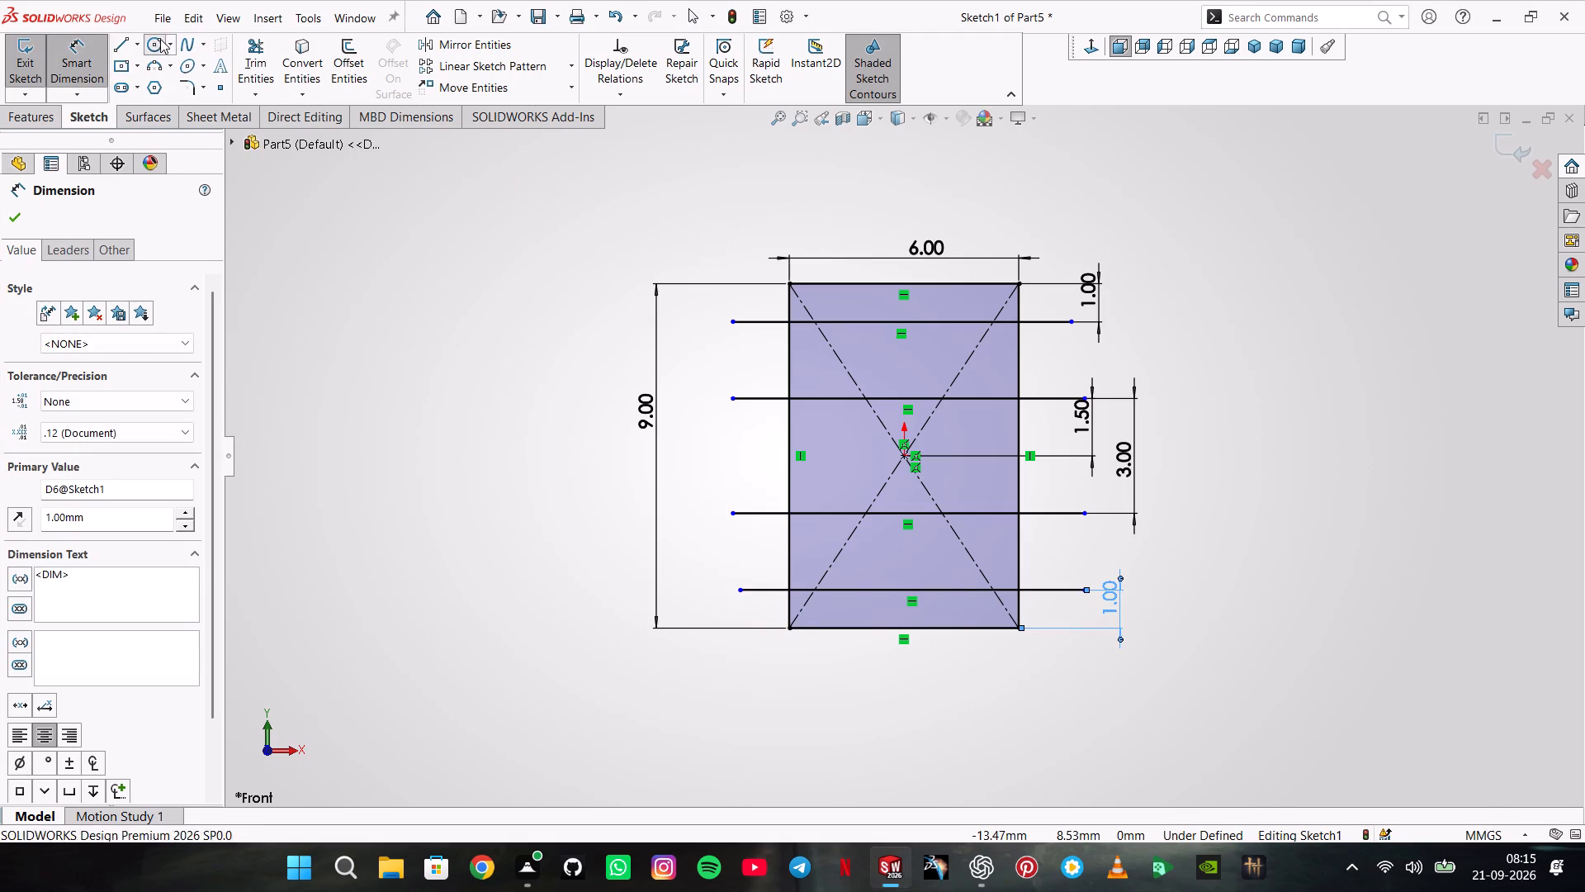
pyautogui.click(715, 363)
pyautogui.click(689, 344)
pyautogui.click(1076, 355)
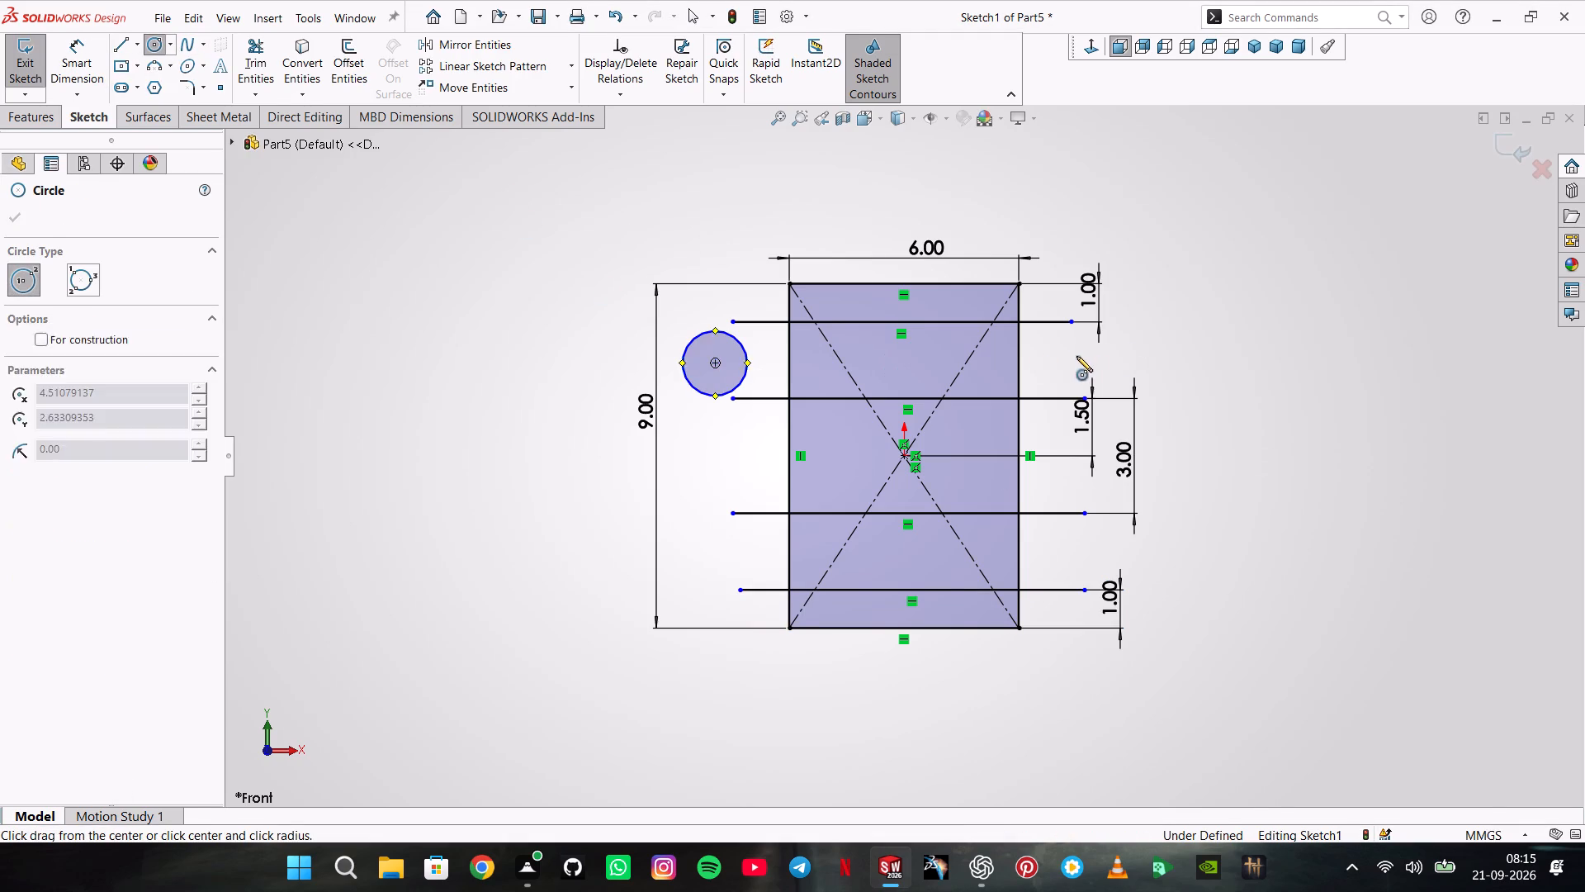
pyautogui.click(1103, 370)
pyautogui.click(731, 546)
pyautogui.click(701, 540)
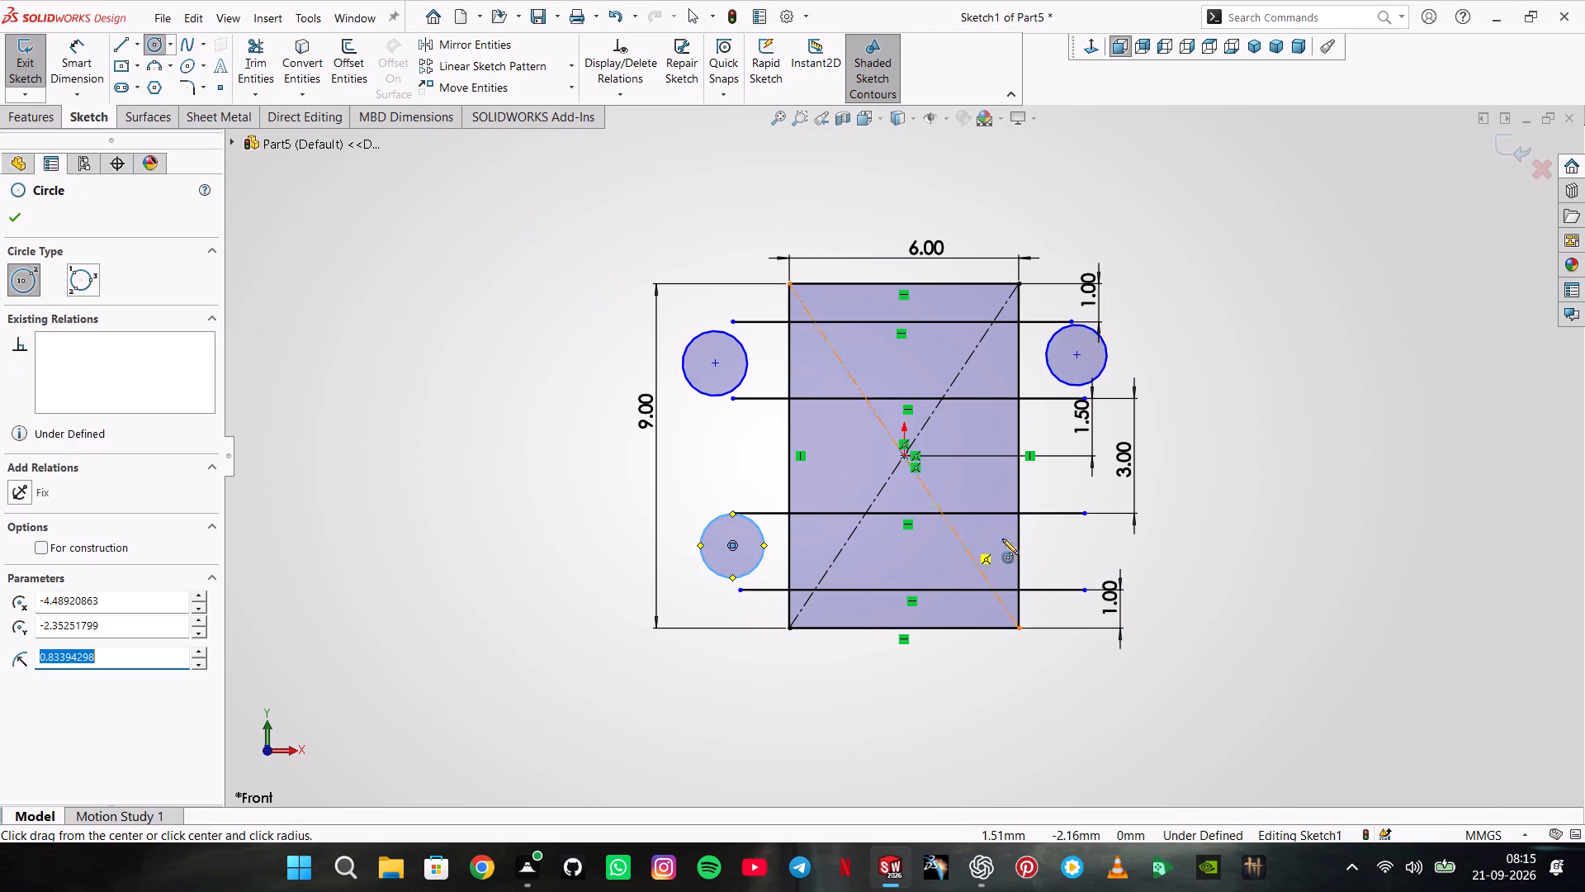
pyautogui.moveTo(1081, 540); pyautogui.dragTo(1089, 546)
pyautogui.click(1150, 559)
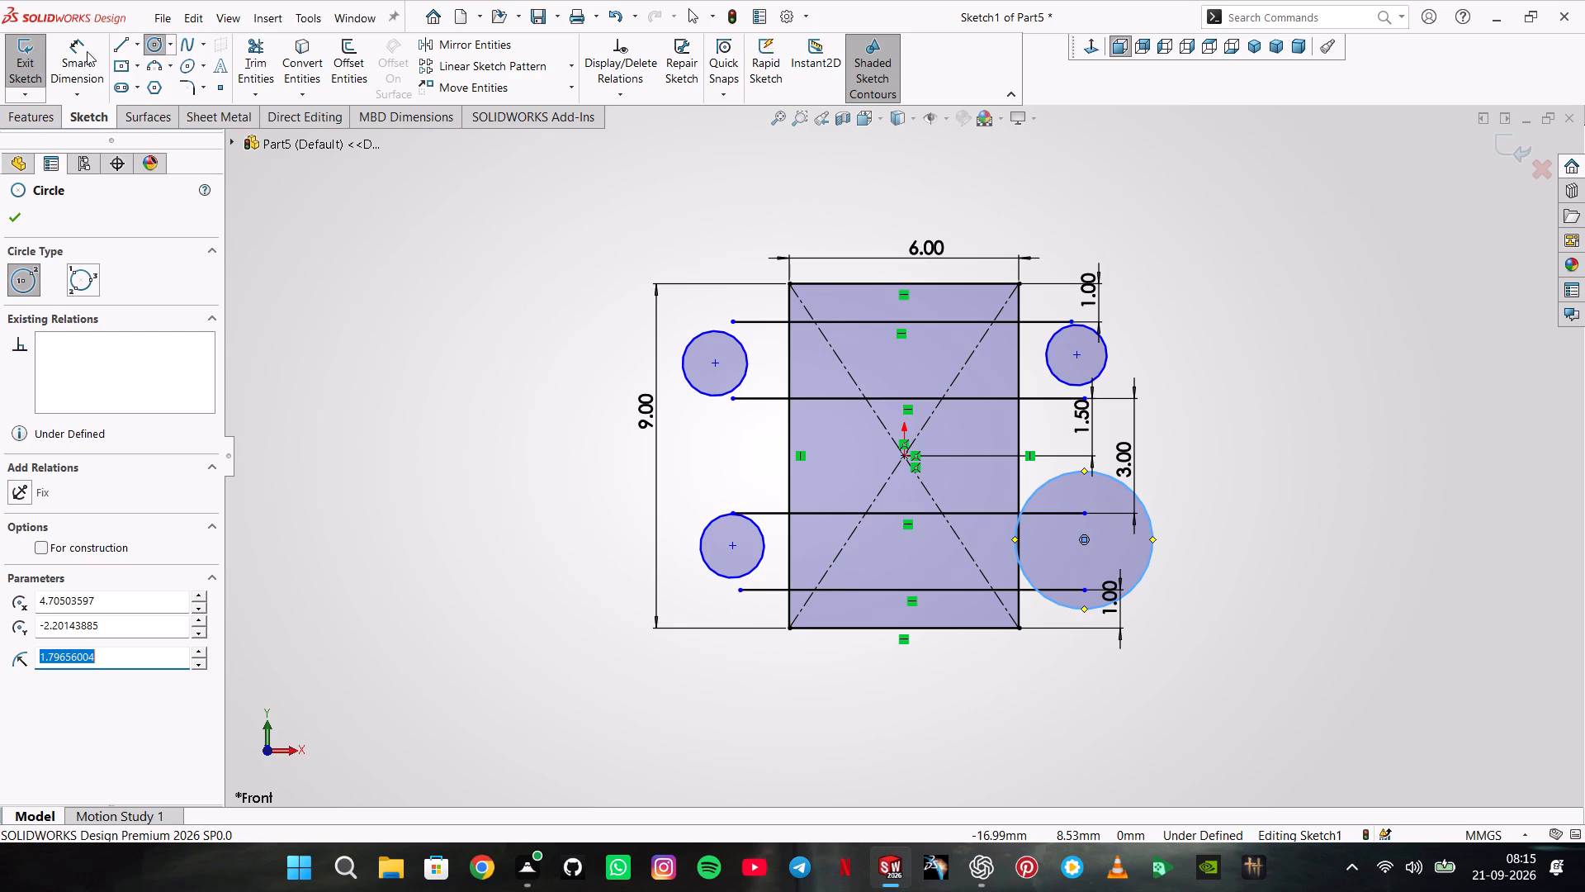
# Dimension the upper-left and upper-right circles with a diameter of 2 mm each.
pyautogui.click(87, 51)
pyautogui.click(684, 348)
pyautogui.click(642, 349)
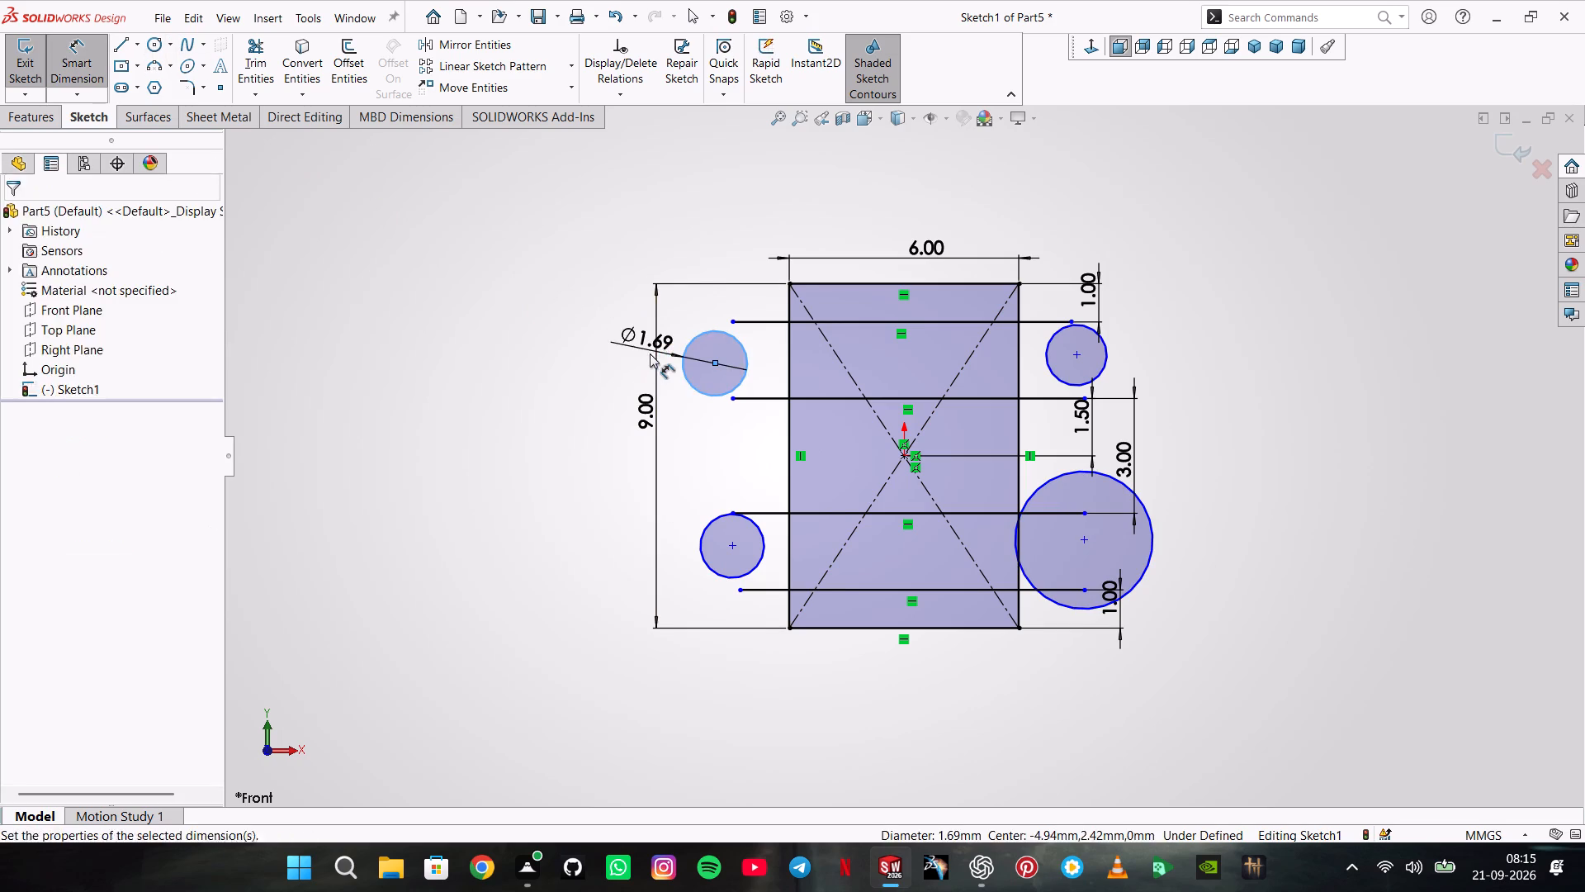
pyautogui.press('2')
pyautogui.press('Return')
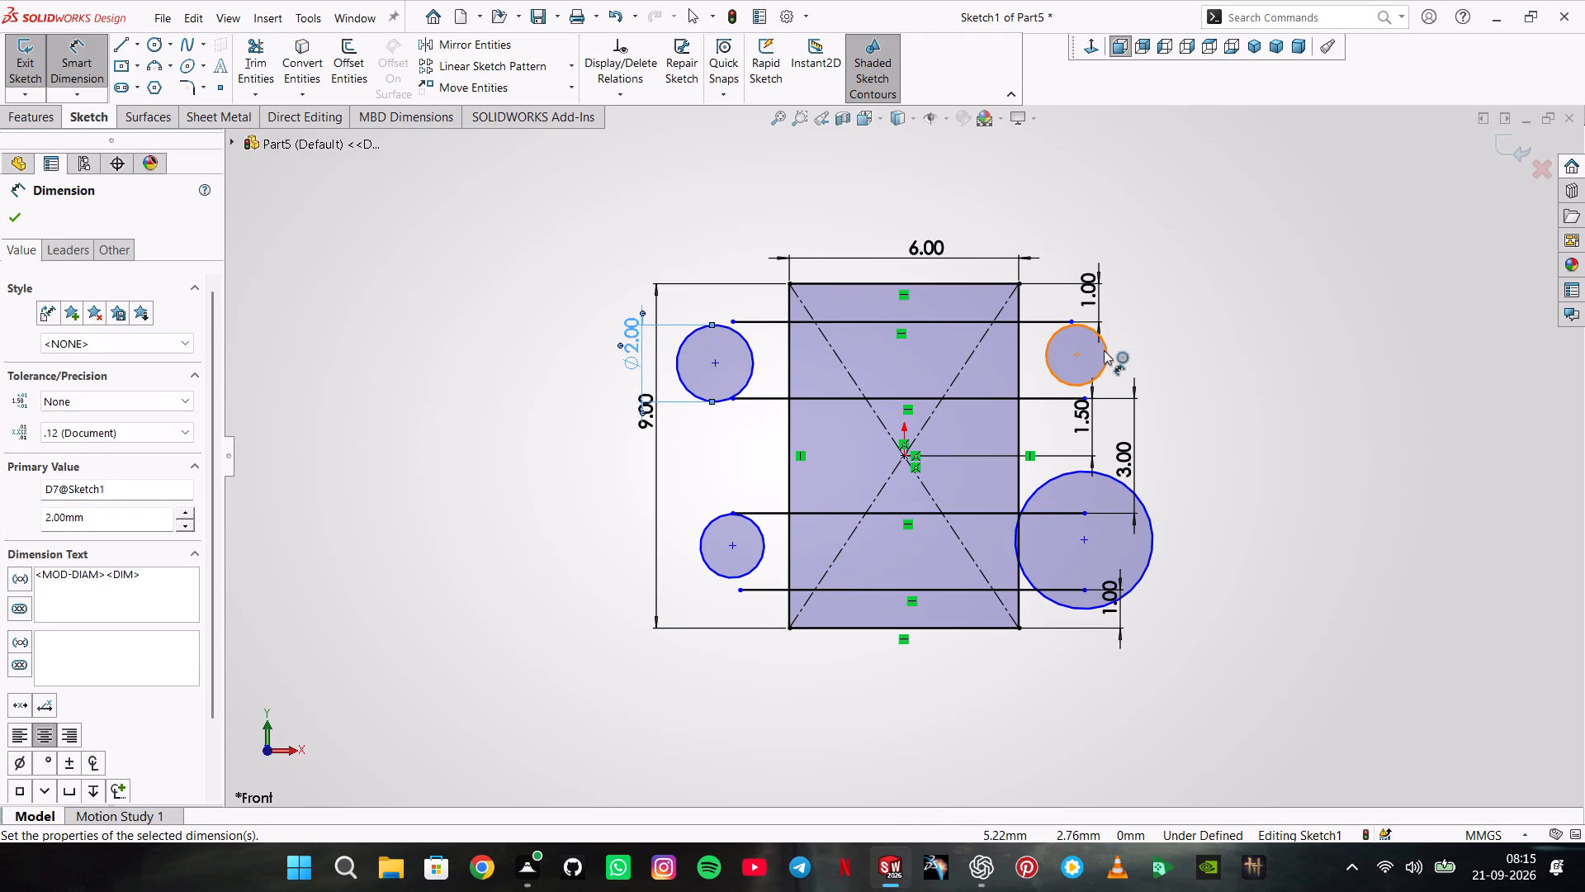
pyautogui.click(1104, 350)
pyautogui.click(1168, 342)
pyautogui.press('2')
pyautogui.press('Return')
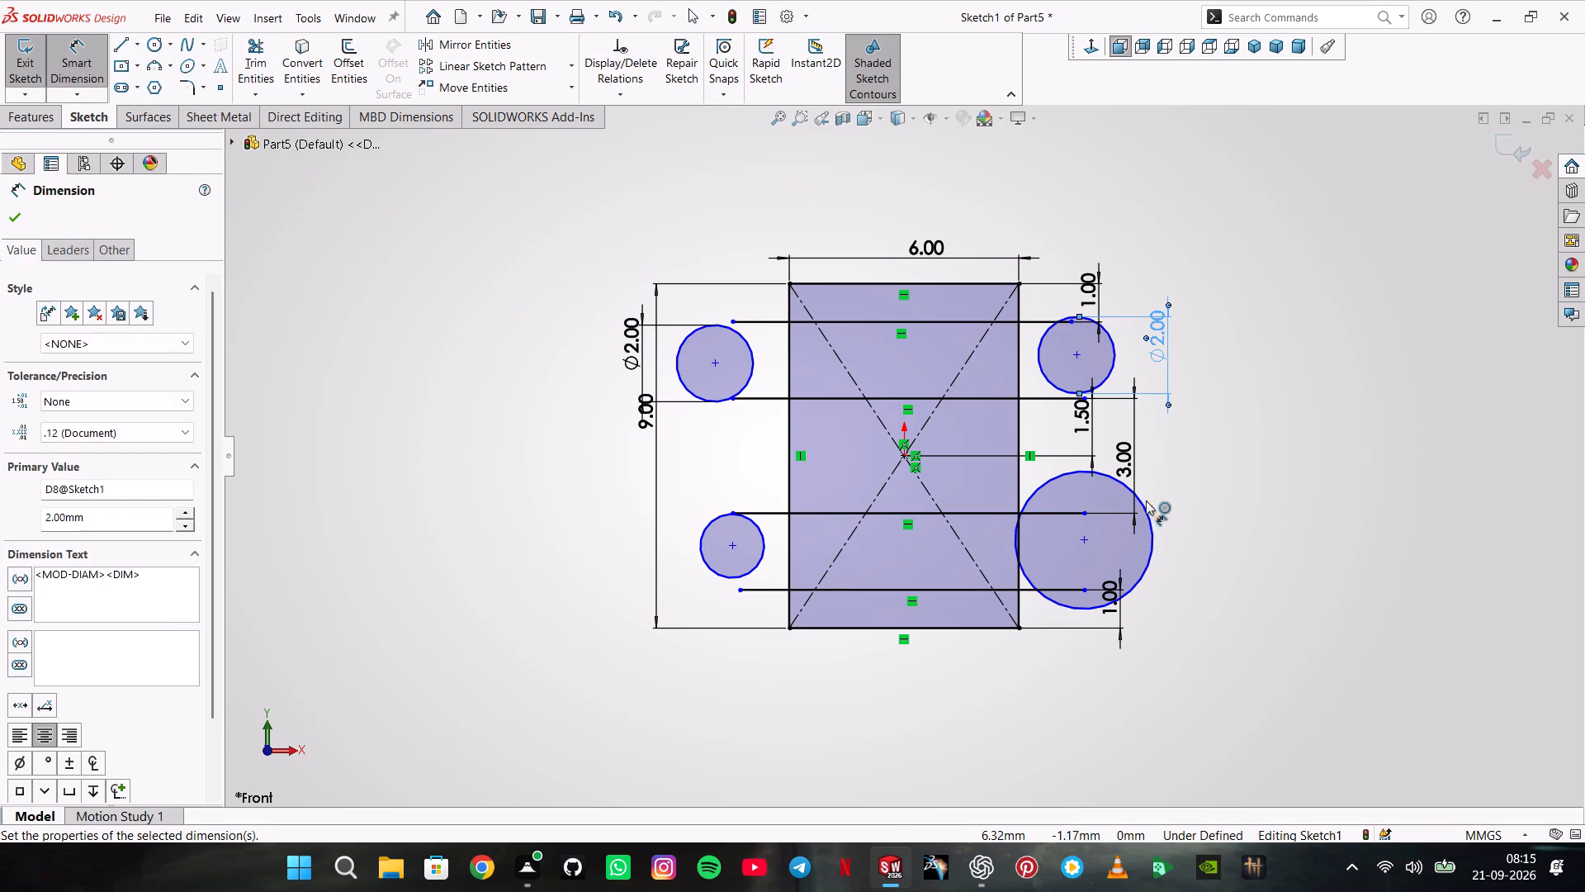
# Dimension the lower-right and lower-left circles with a diameter of 2 mm each.
pyautogui.click(1141, 509)
pyautogui.click(1183, 500)
pyautogui.press('2')
pyautogui.press('Return')
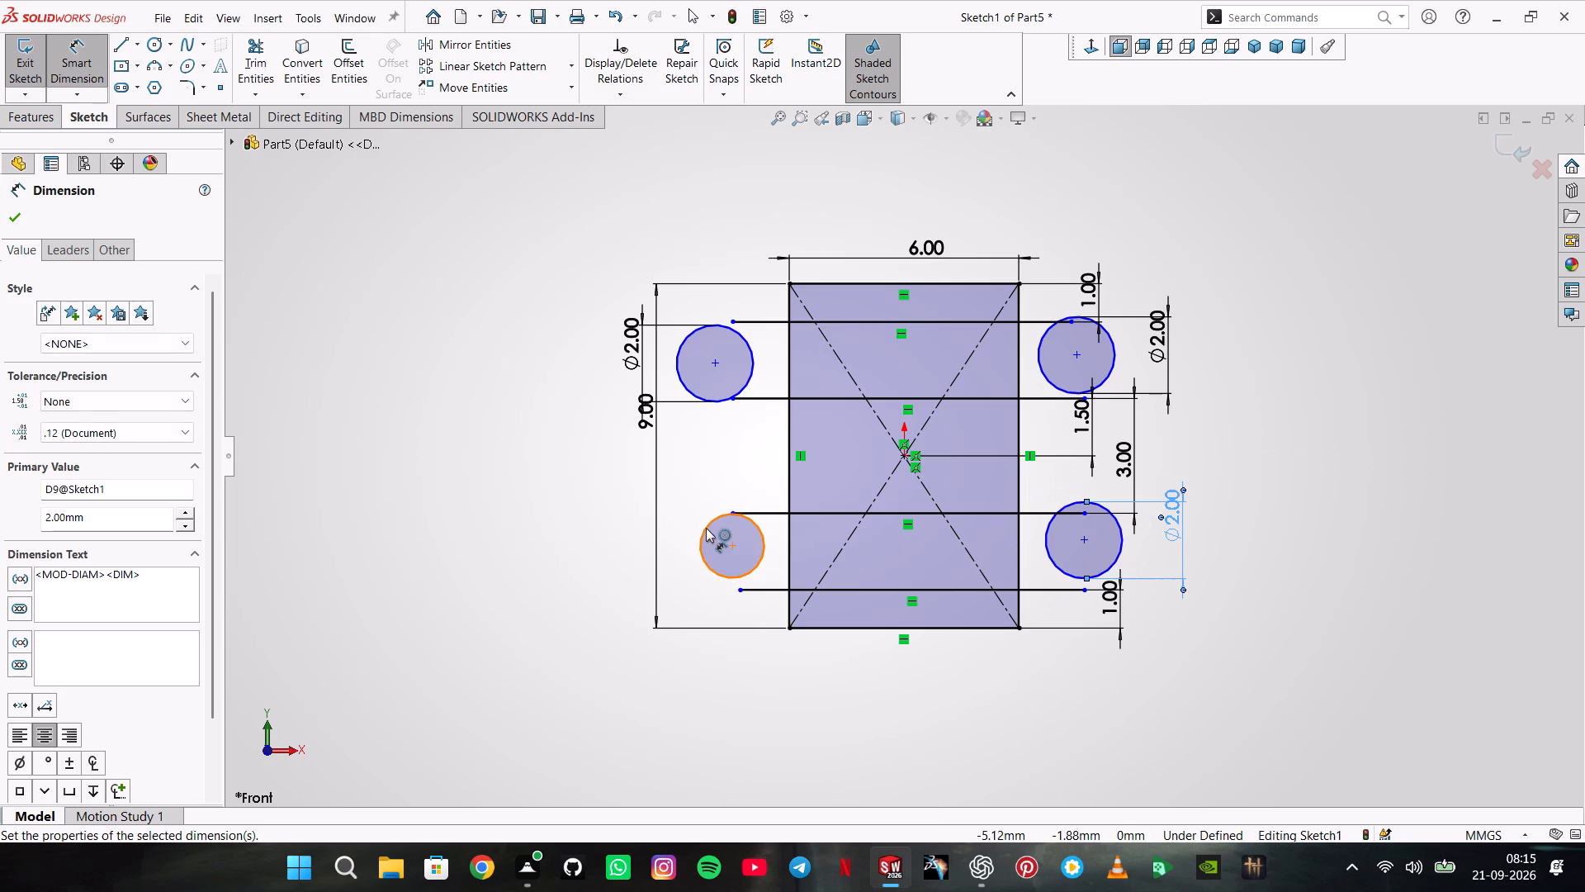
pyautogui.click(706, 528)
pyautogui.click(704, 524)
pyautogui.click(691, 494)
pyautogui.press('2')
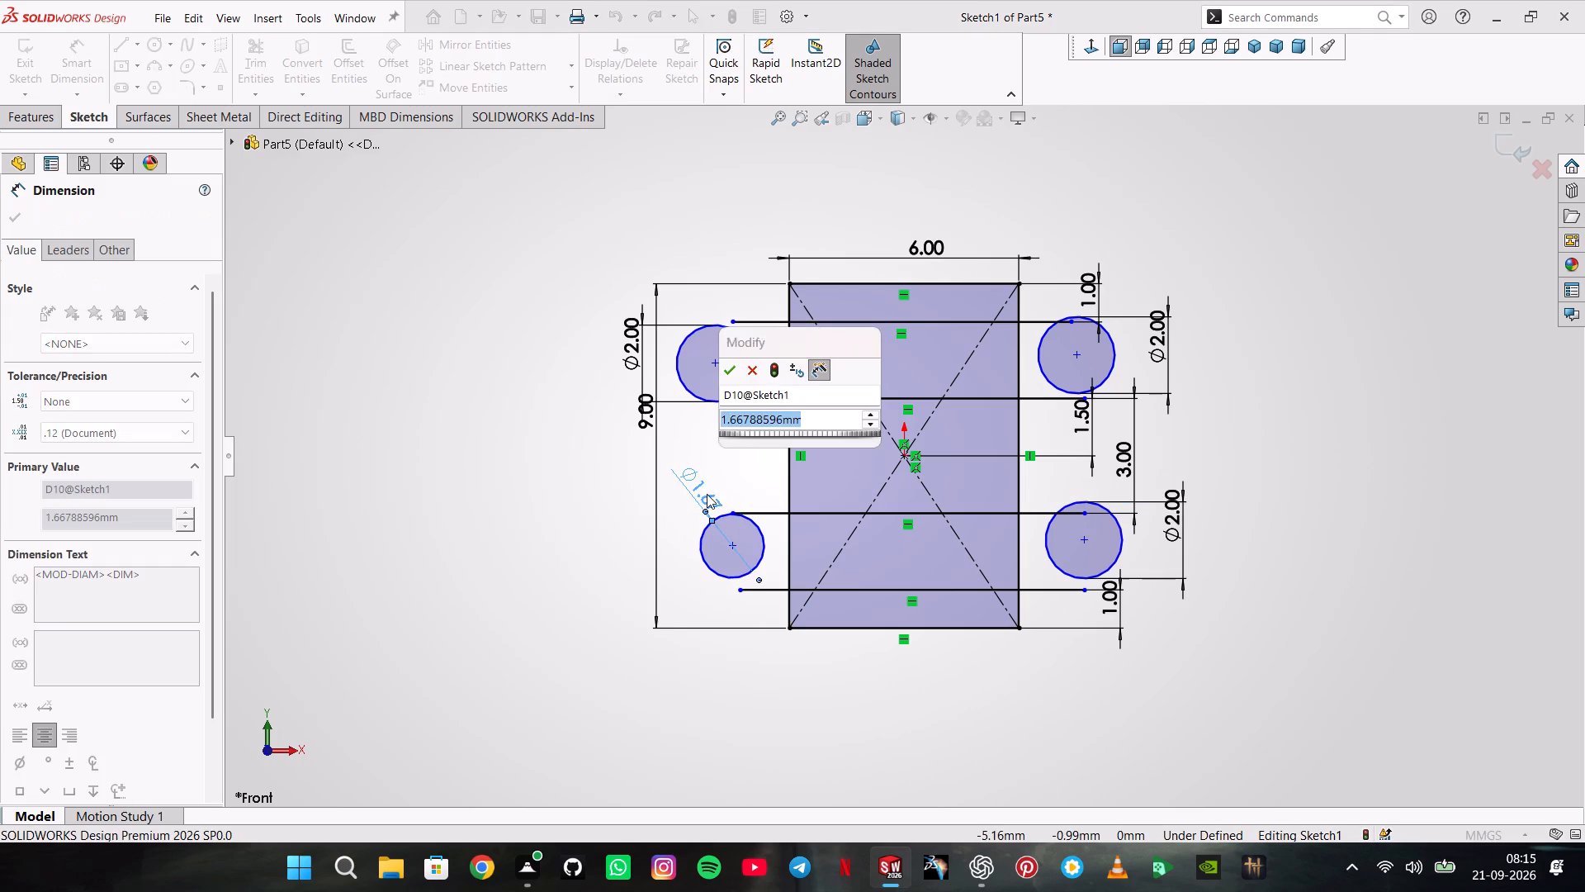
pyautogui.press('Return')
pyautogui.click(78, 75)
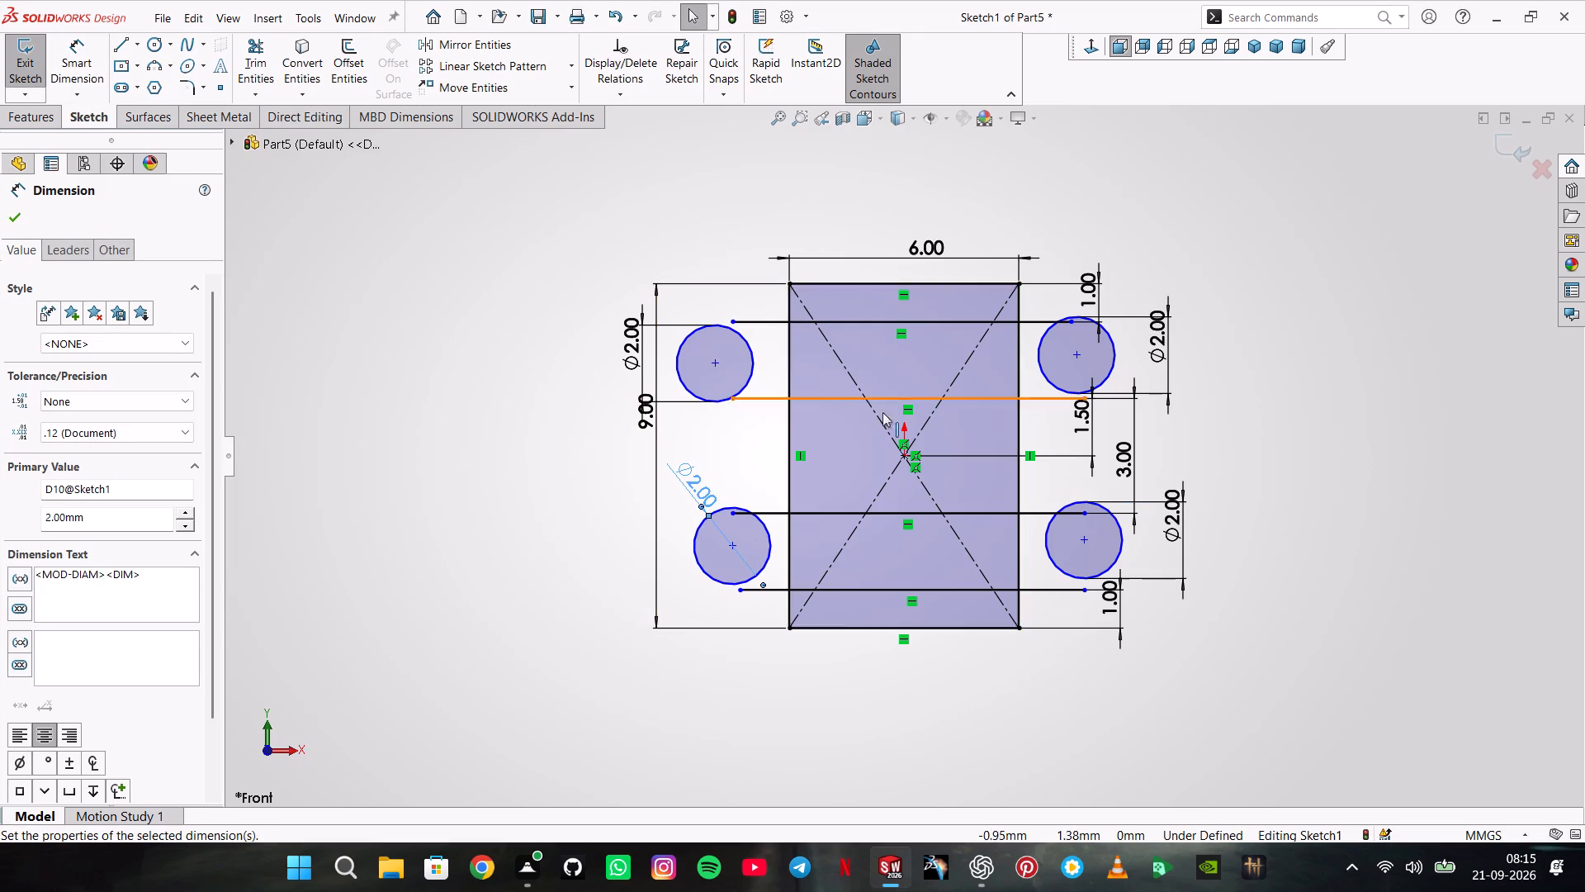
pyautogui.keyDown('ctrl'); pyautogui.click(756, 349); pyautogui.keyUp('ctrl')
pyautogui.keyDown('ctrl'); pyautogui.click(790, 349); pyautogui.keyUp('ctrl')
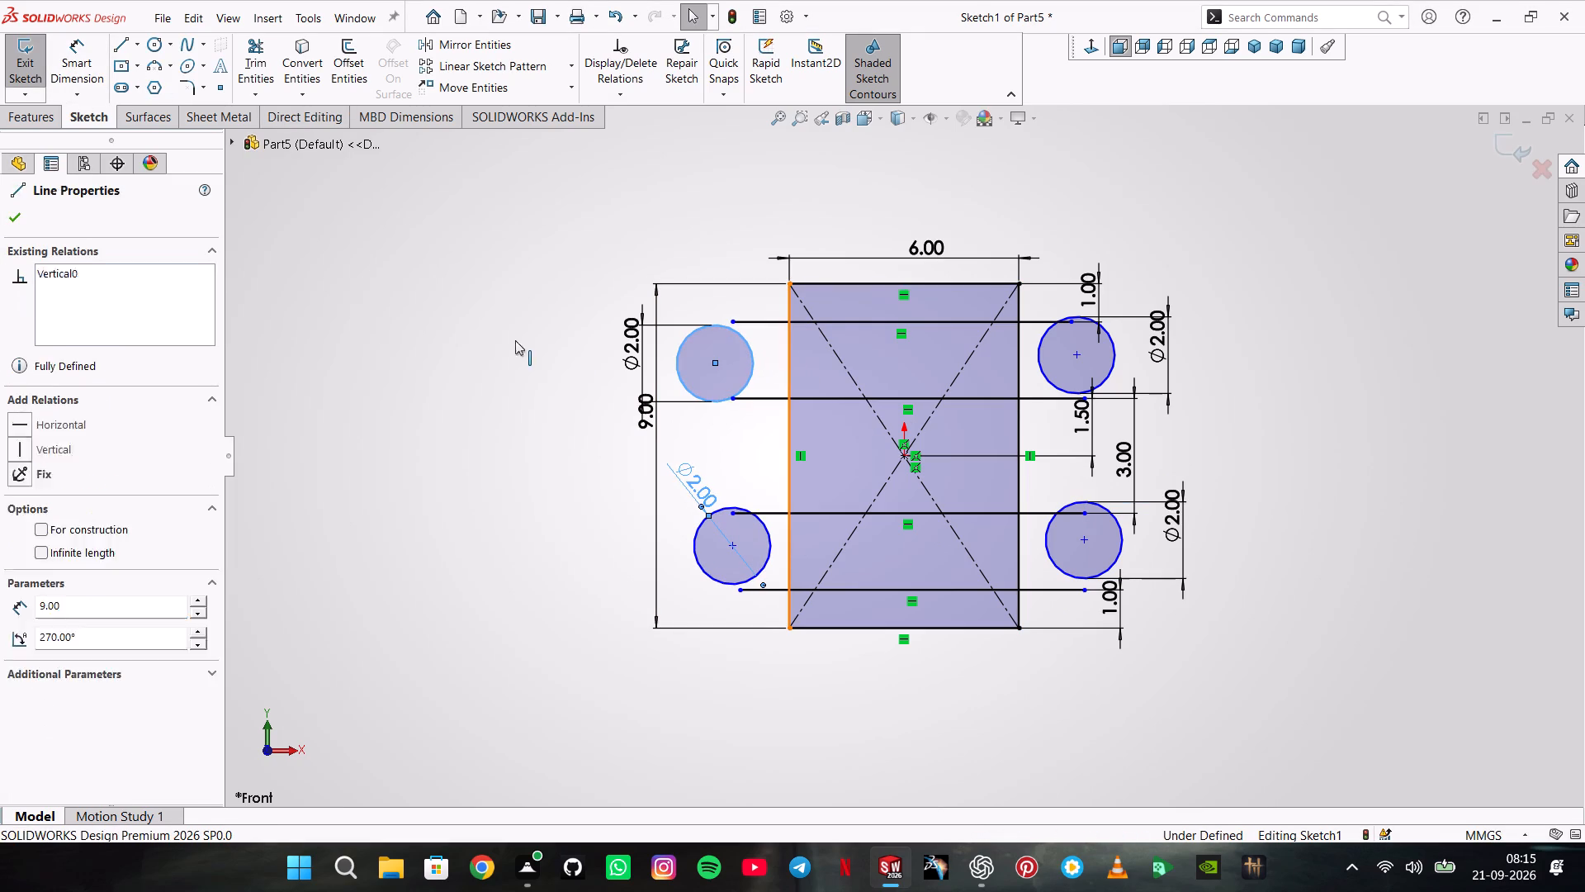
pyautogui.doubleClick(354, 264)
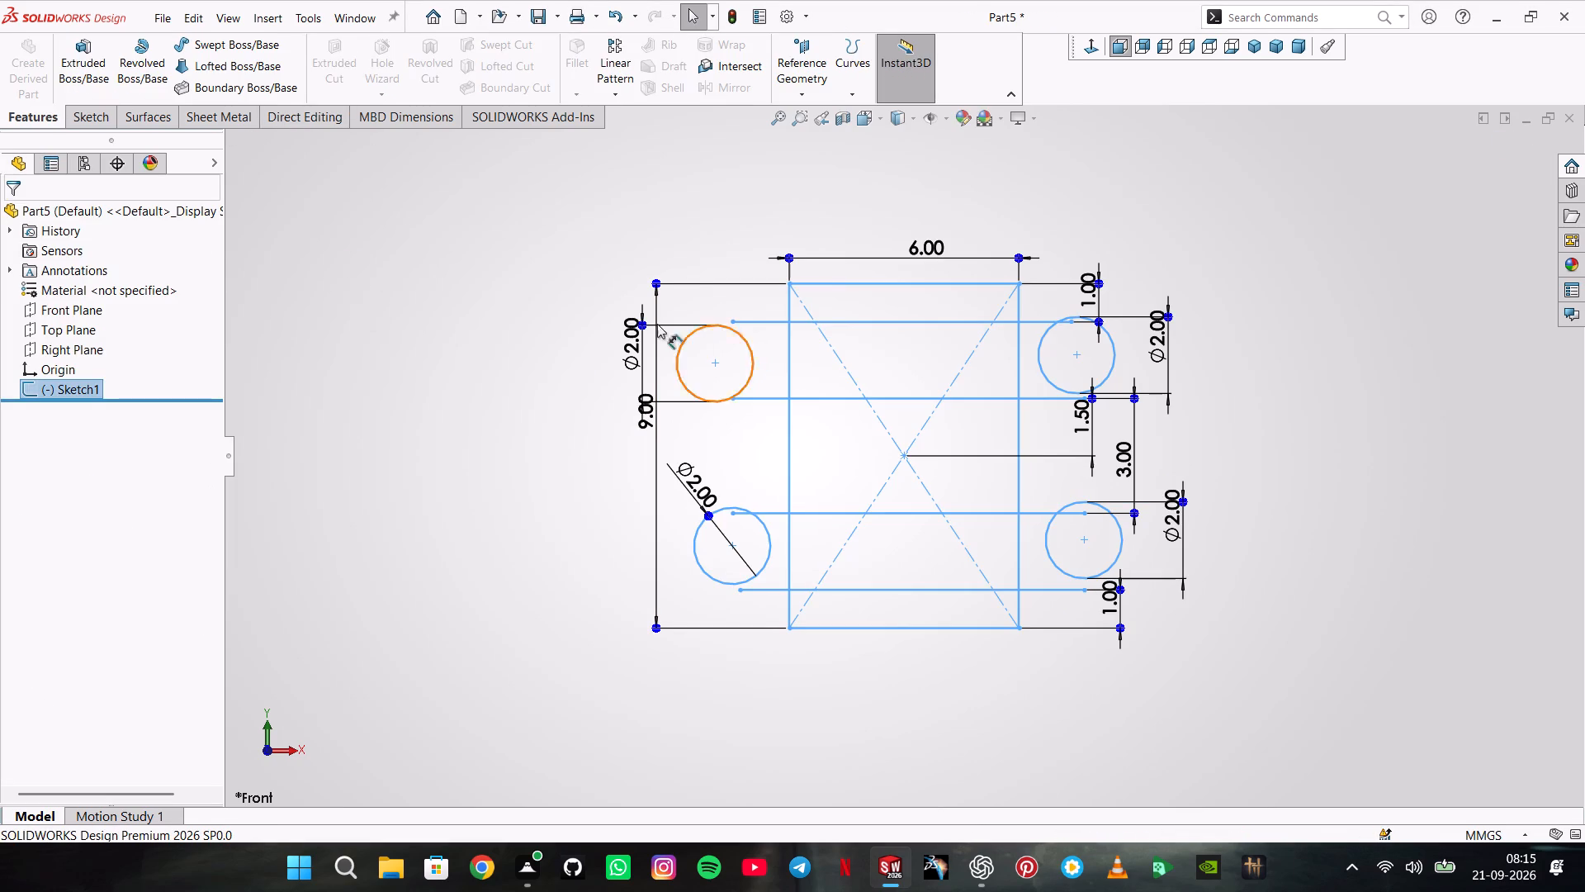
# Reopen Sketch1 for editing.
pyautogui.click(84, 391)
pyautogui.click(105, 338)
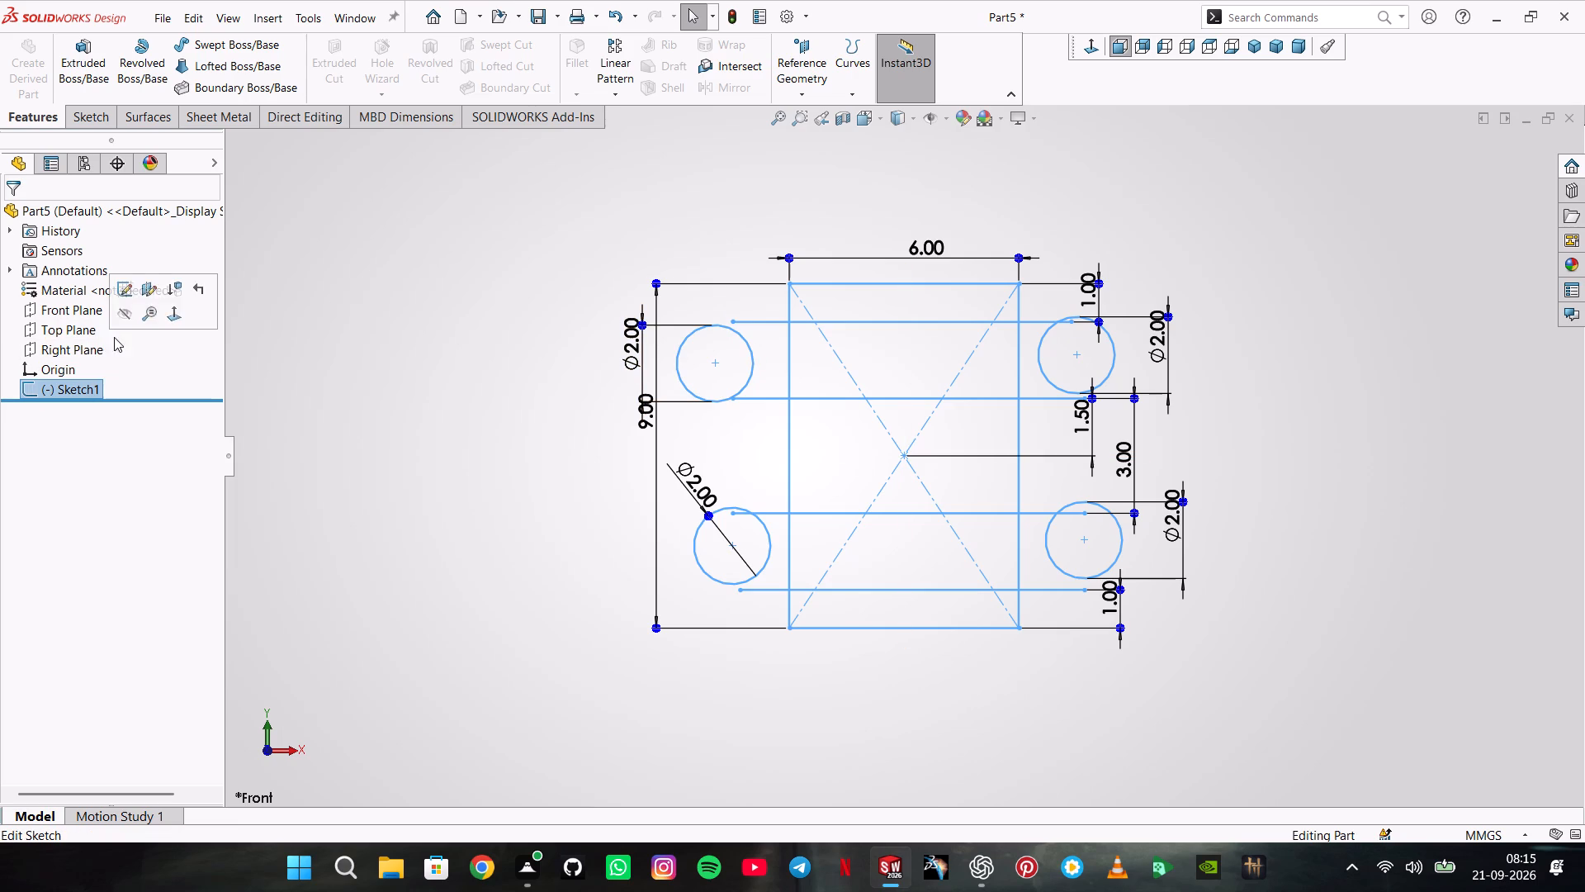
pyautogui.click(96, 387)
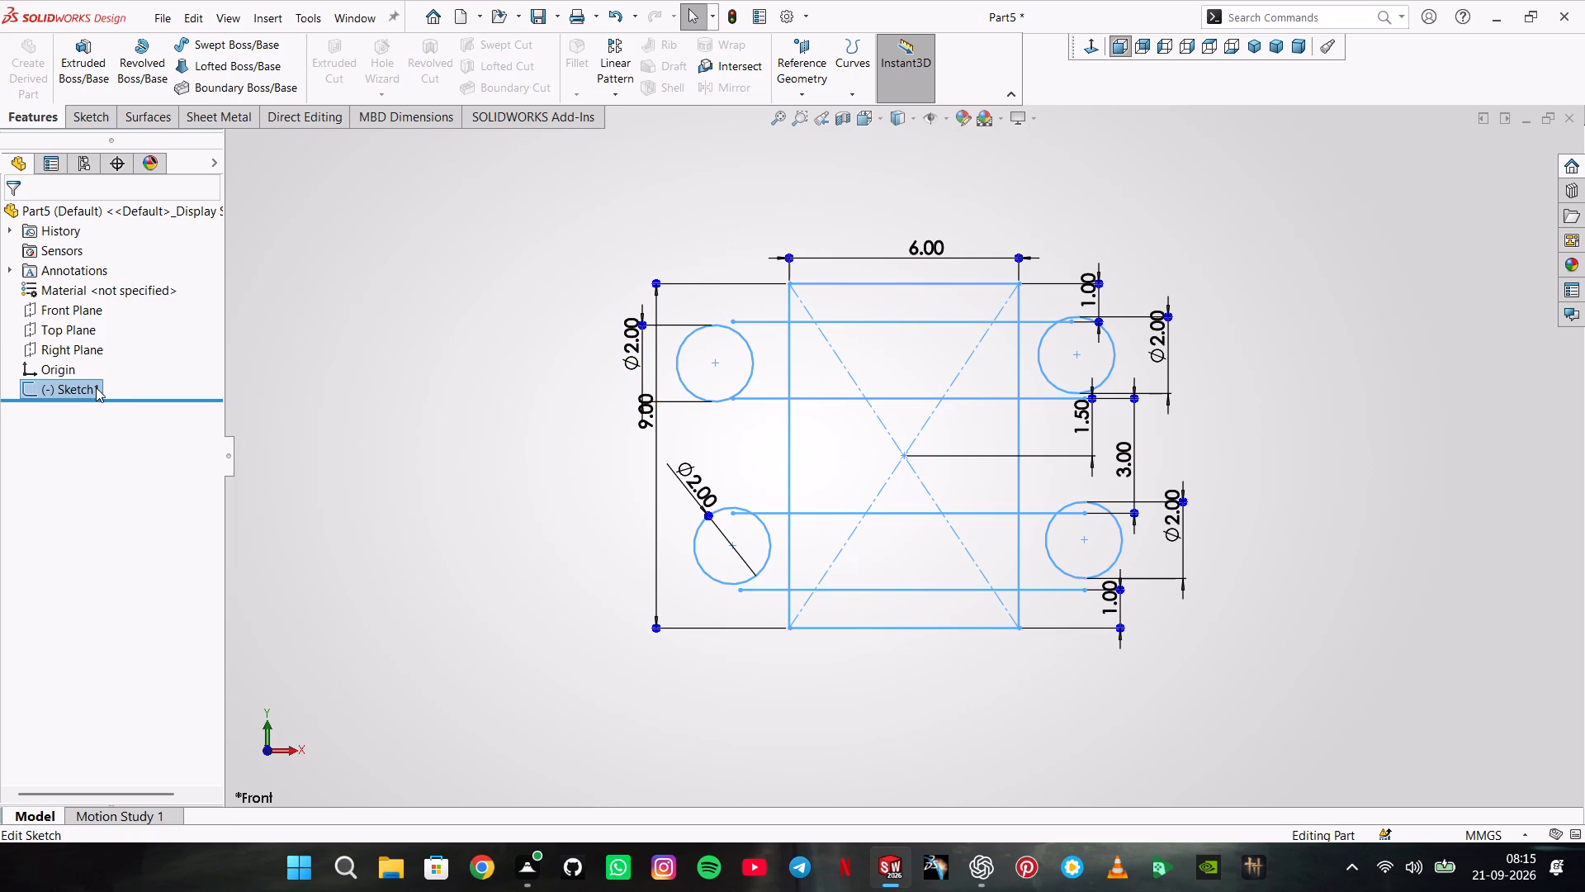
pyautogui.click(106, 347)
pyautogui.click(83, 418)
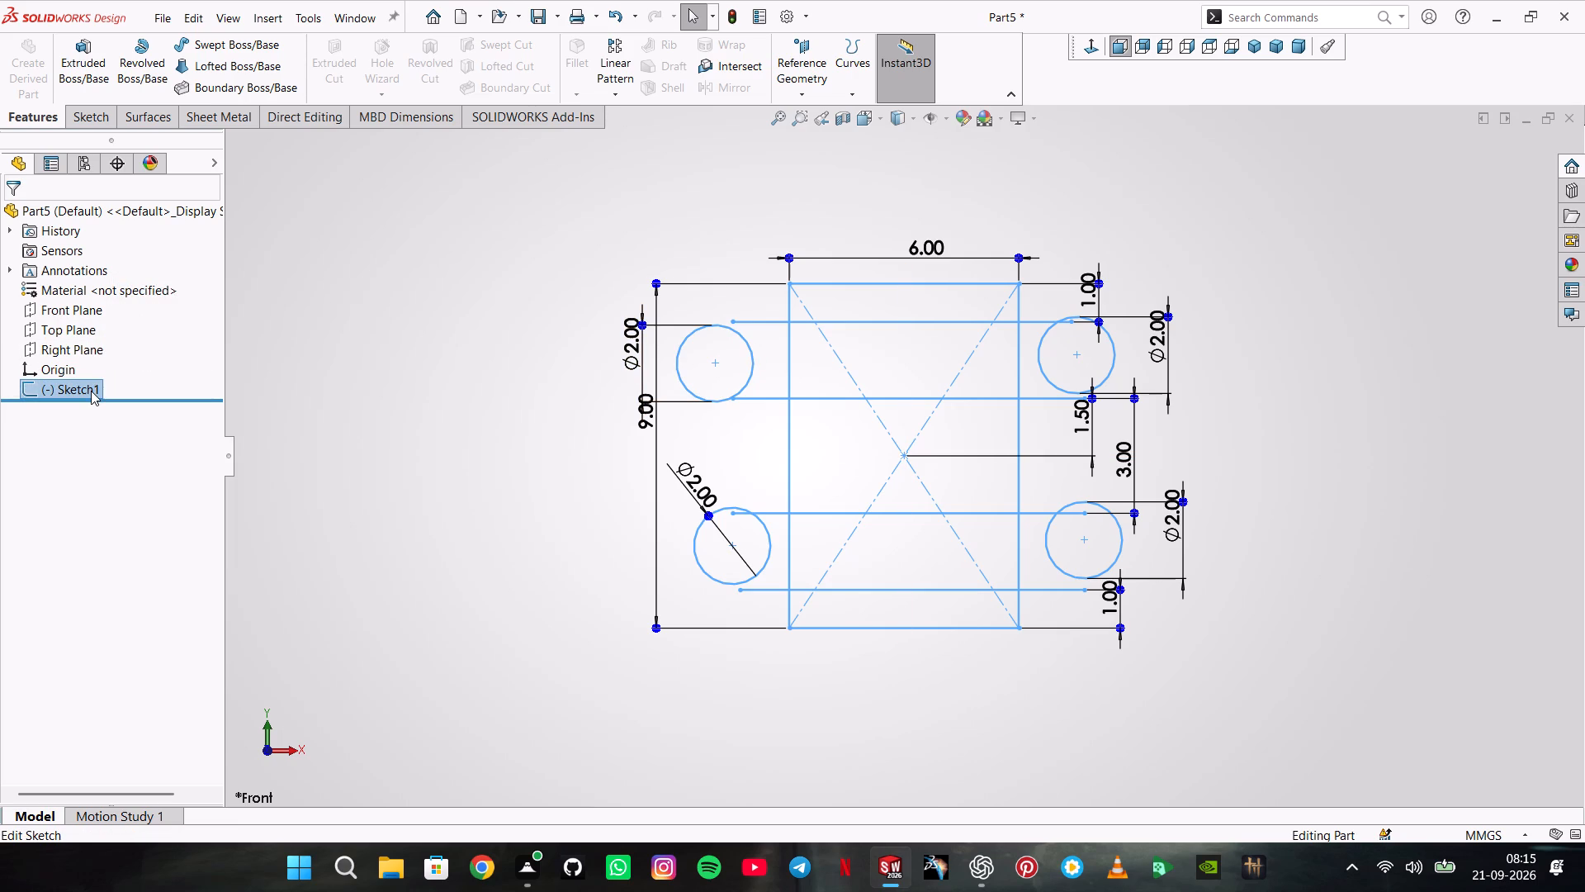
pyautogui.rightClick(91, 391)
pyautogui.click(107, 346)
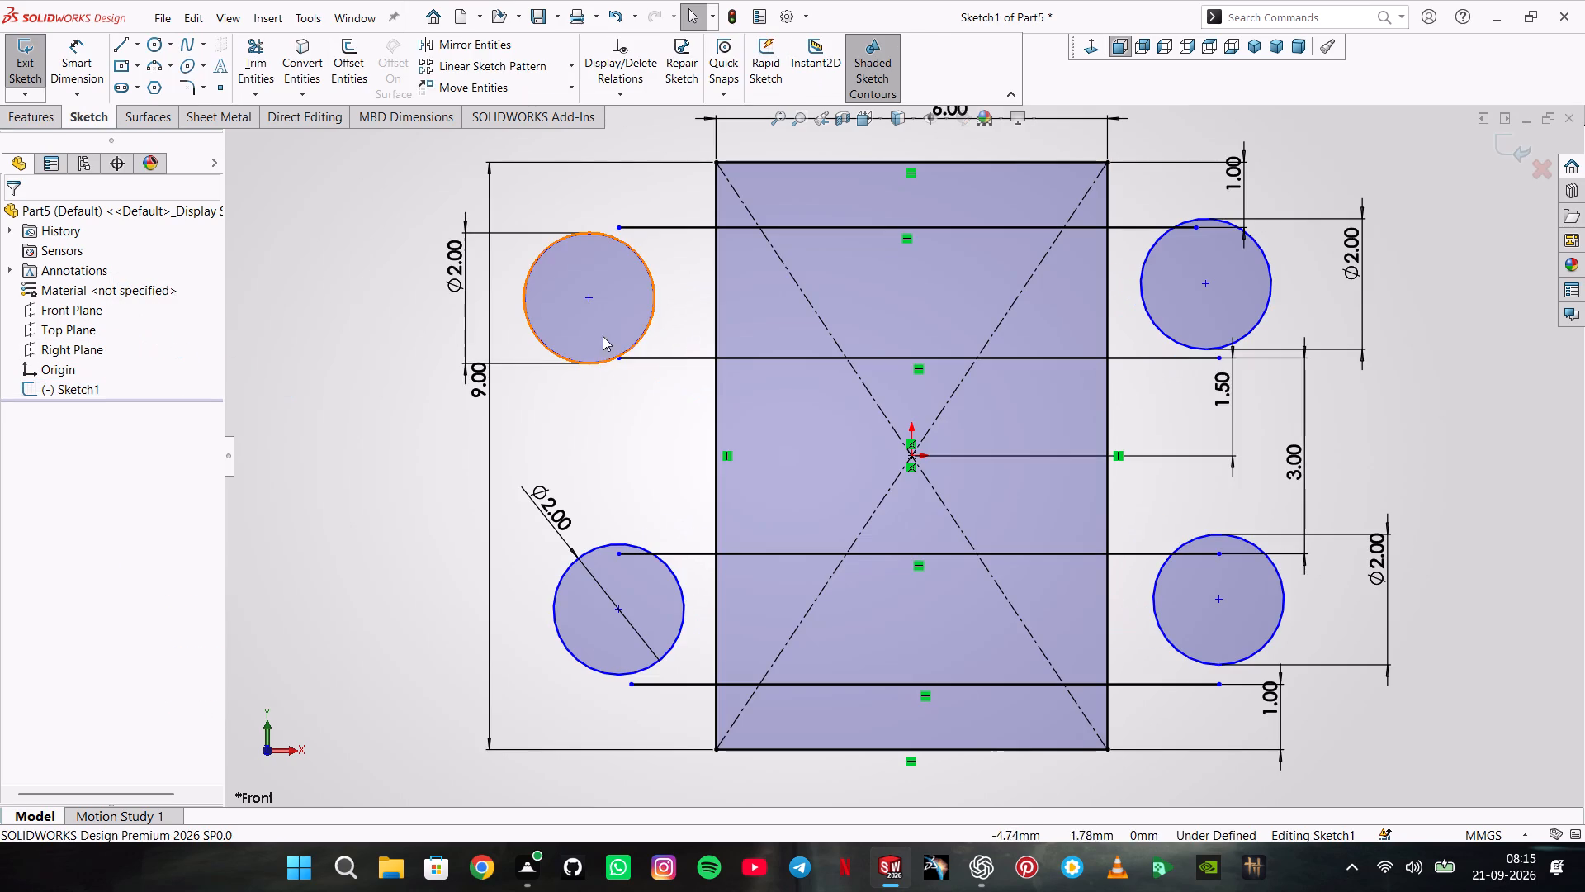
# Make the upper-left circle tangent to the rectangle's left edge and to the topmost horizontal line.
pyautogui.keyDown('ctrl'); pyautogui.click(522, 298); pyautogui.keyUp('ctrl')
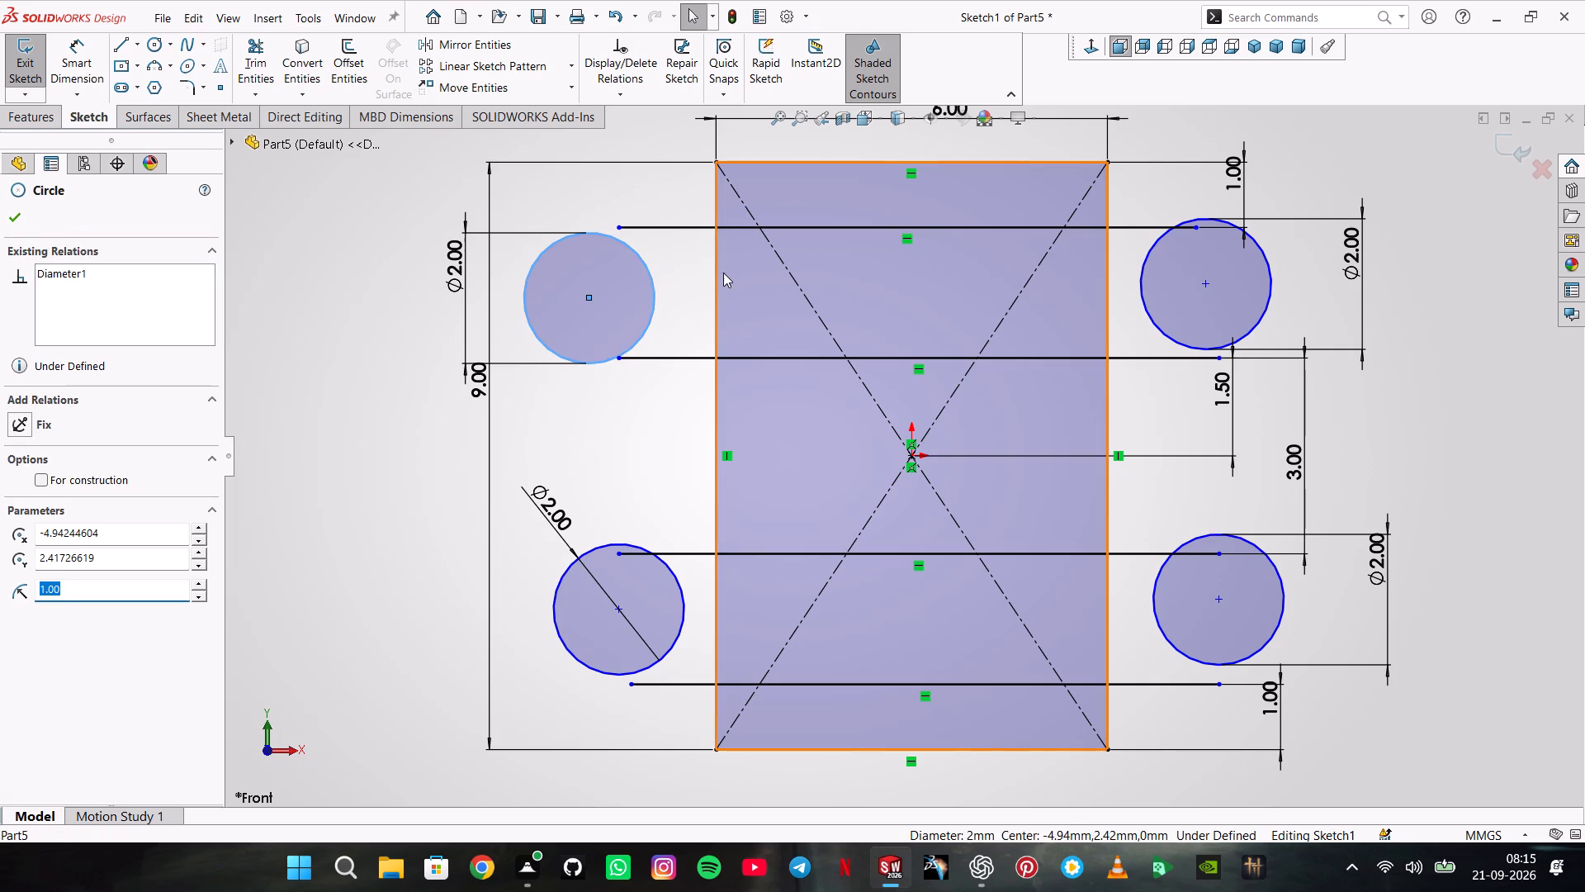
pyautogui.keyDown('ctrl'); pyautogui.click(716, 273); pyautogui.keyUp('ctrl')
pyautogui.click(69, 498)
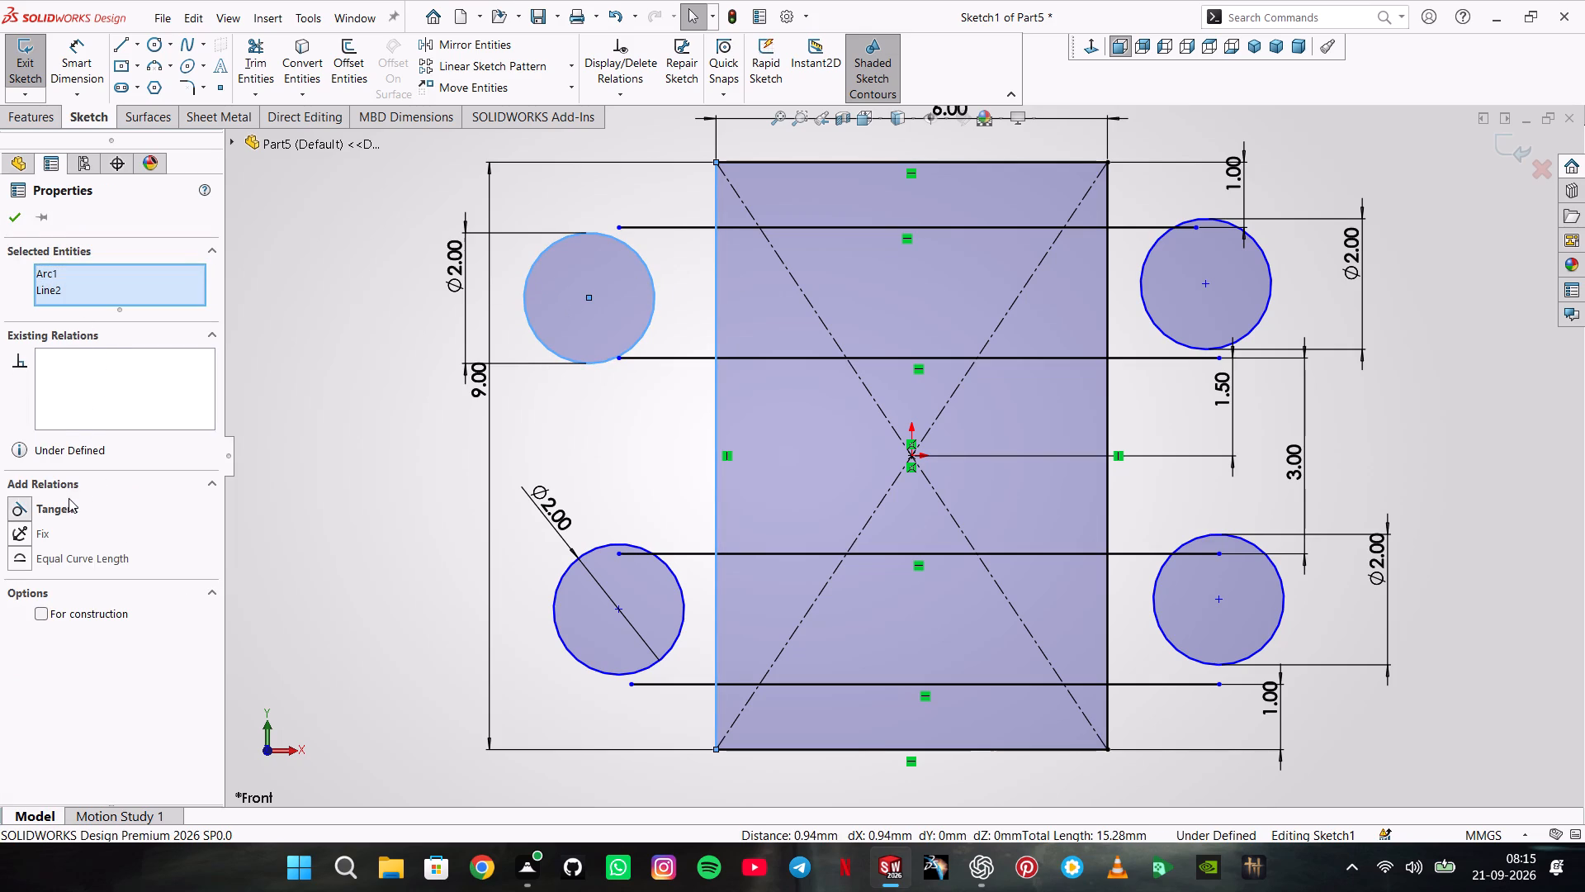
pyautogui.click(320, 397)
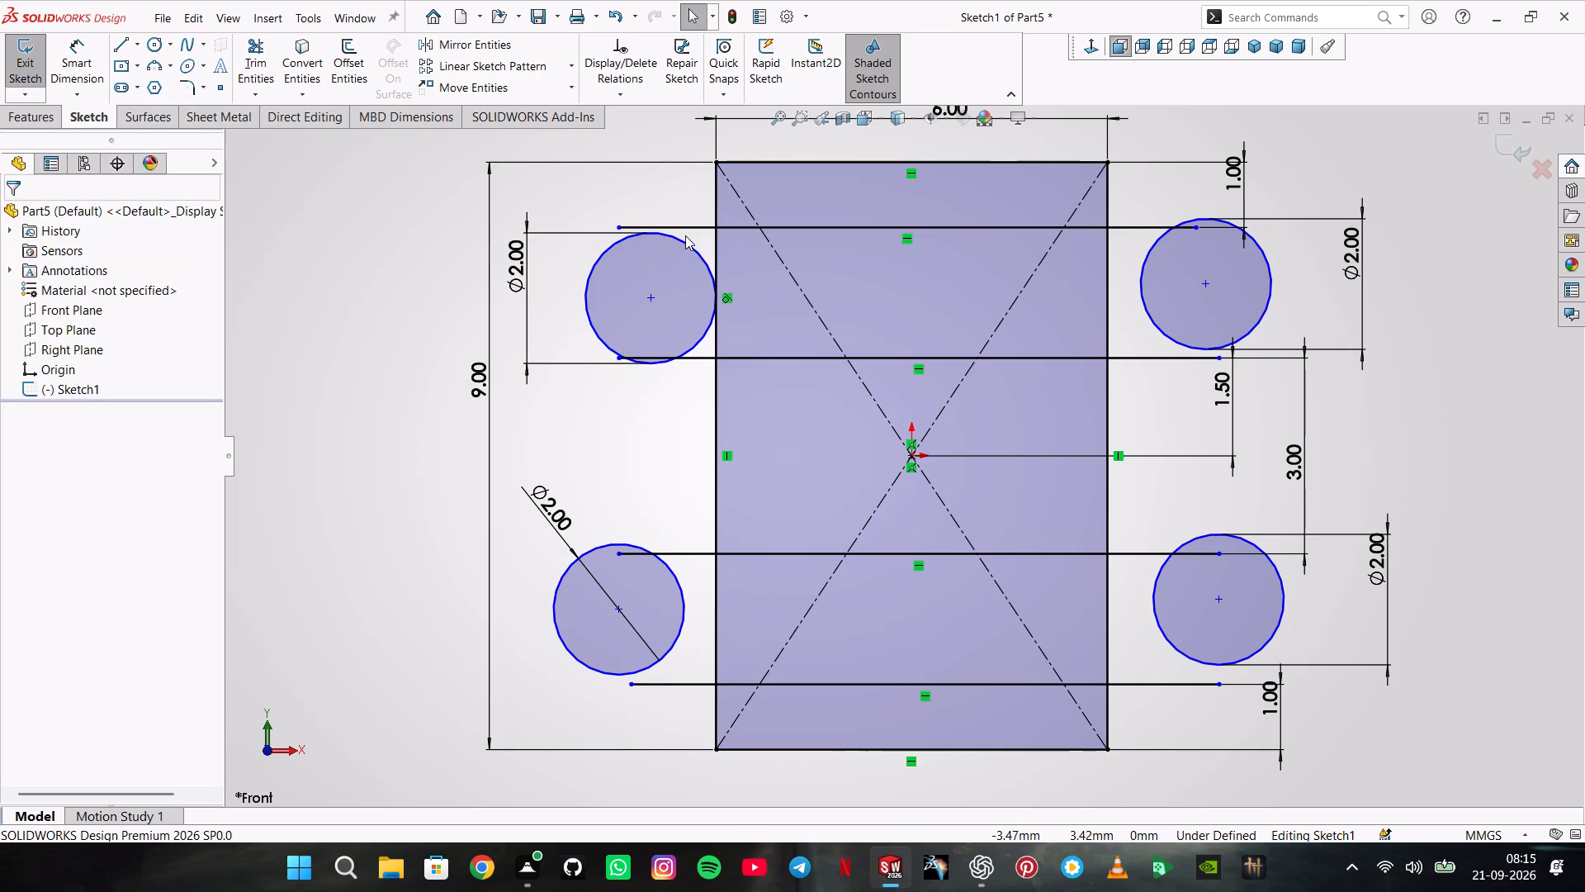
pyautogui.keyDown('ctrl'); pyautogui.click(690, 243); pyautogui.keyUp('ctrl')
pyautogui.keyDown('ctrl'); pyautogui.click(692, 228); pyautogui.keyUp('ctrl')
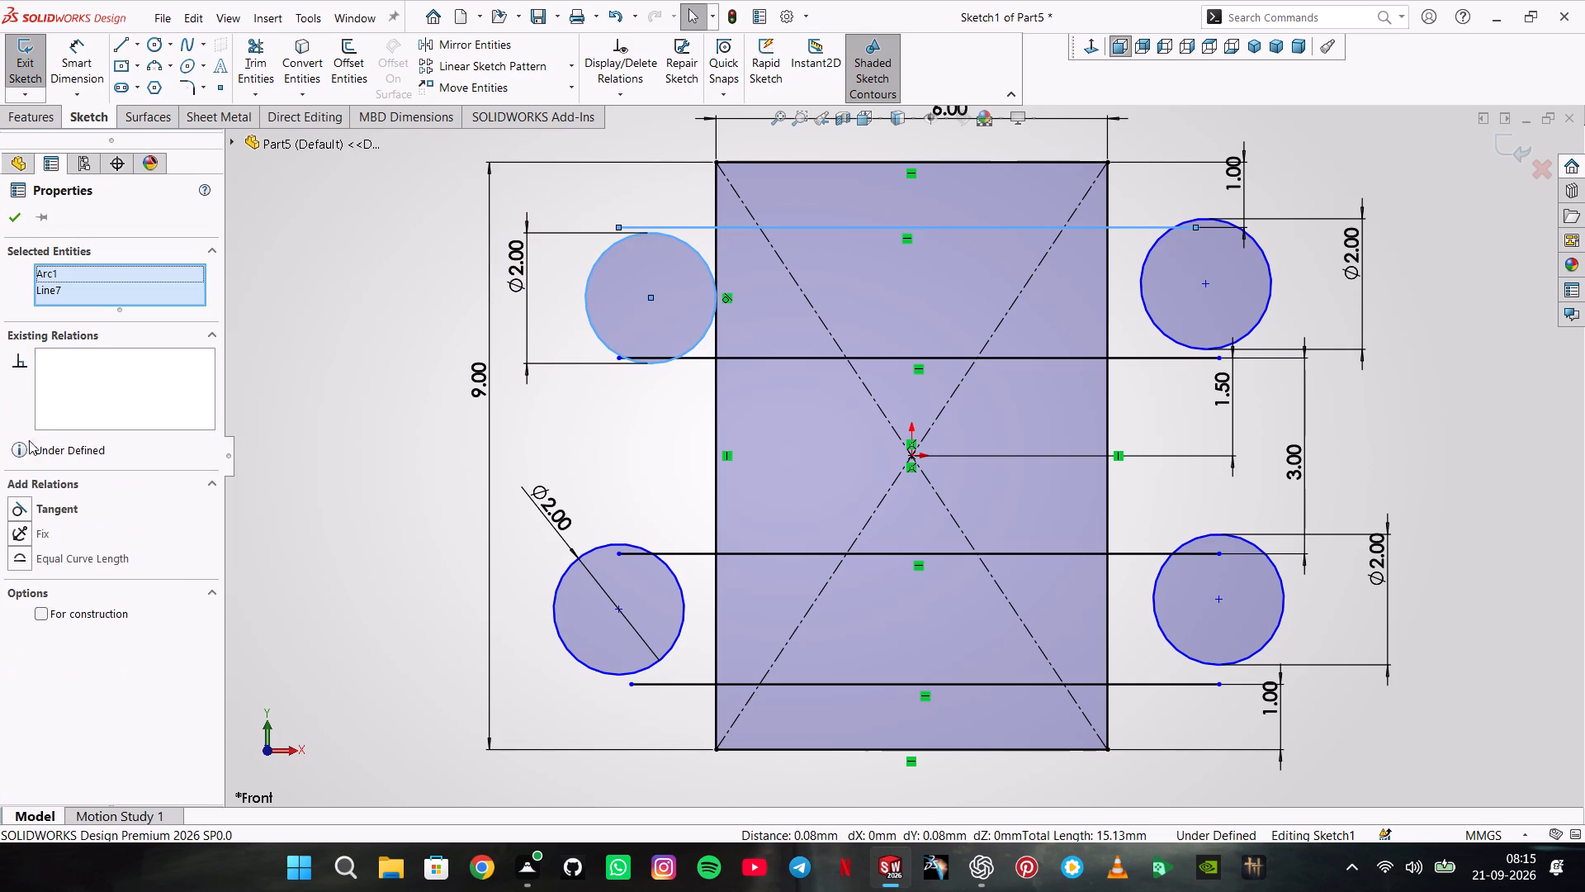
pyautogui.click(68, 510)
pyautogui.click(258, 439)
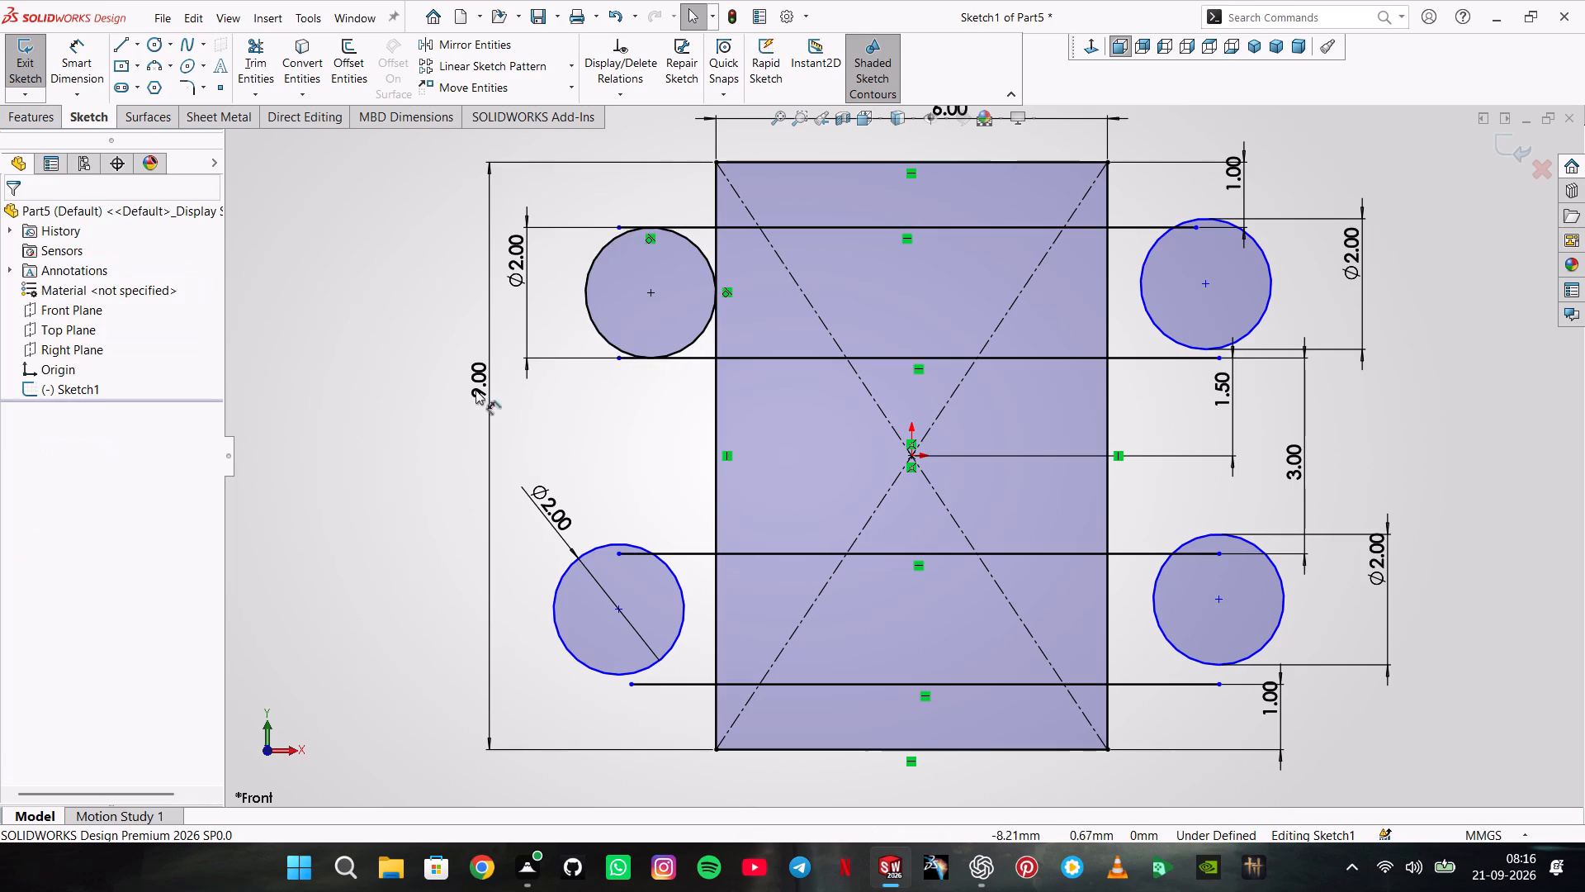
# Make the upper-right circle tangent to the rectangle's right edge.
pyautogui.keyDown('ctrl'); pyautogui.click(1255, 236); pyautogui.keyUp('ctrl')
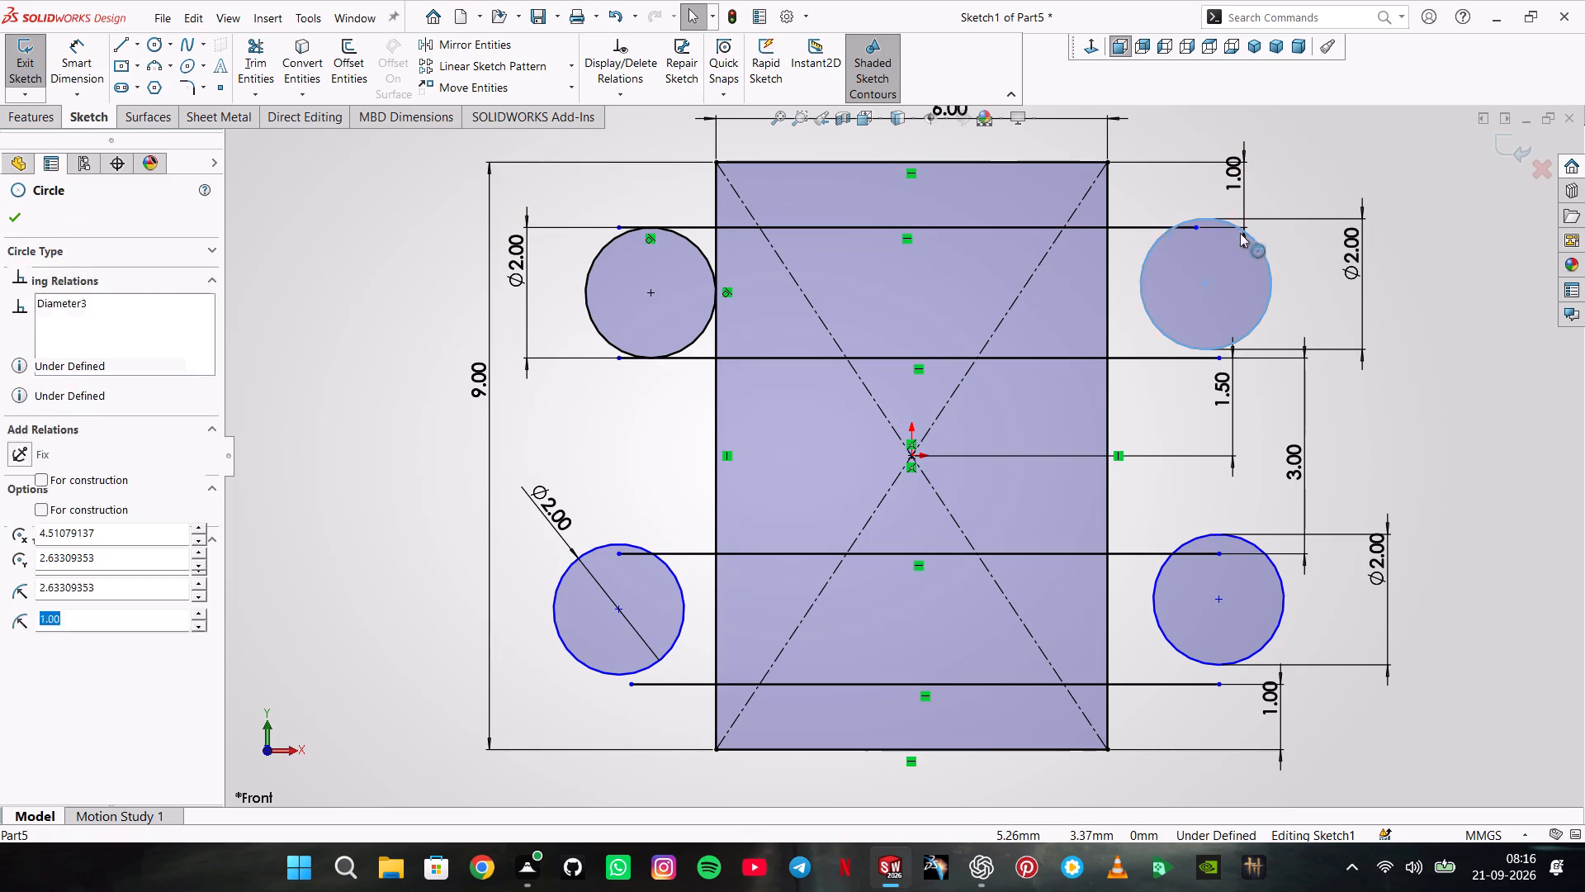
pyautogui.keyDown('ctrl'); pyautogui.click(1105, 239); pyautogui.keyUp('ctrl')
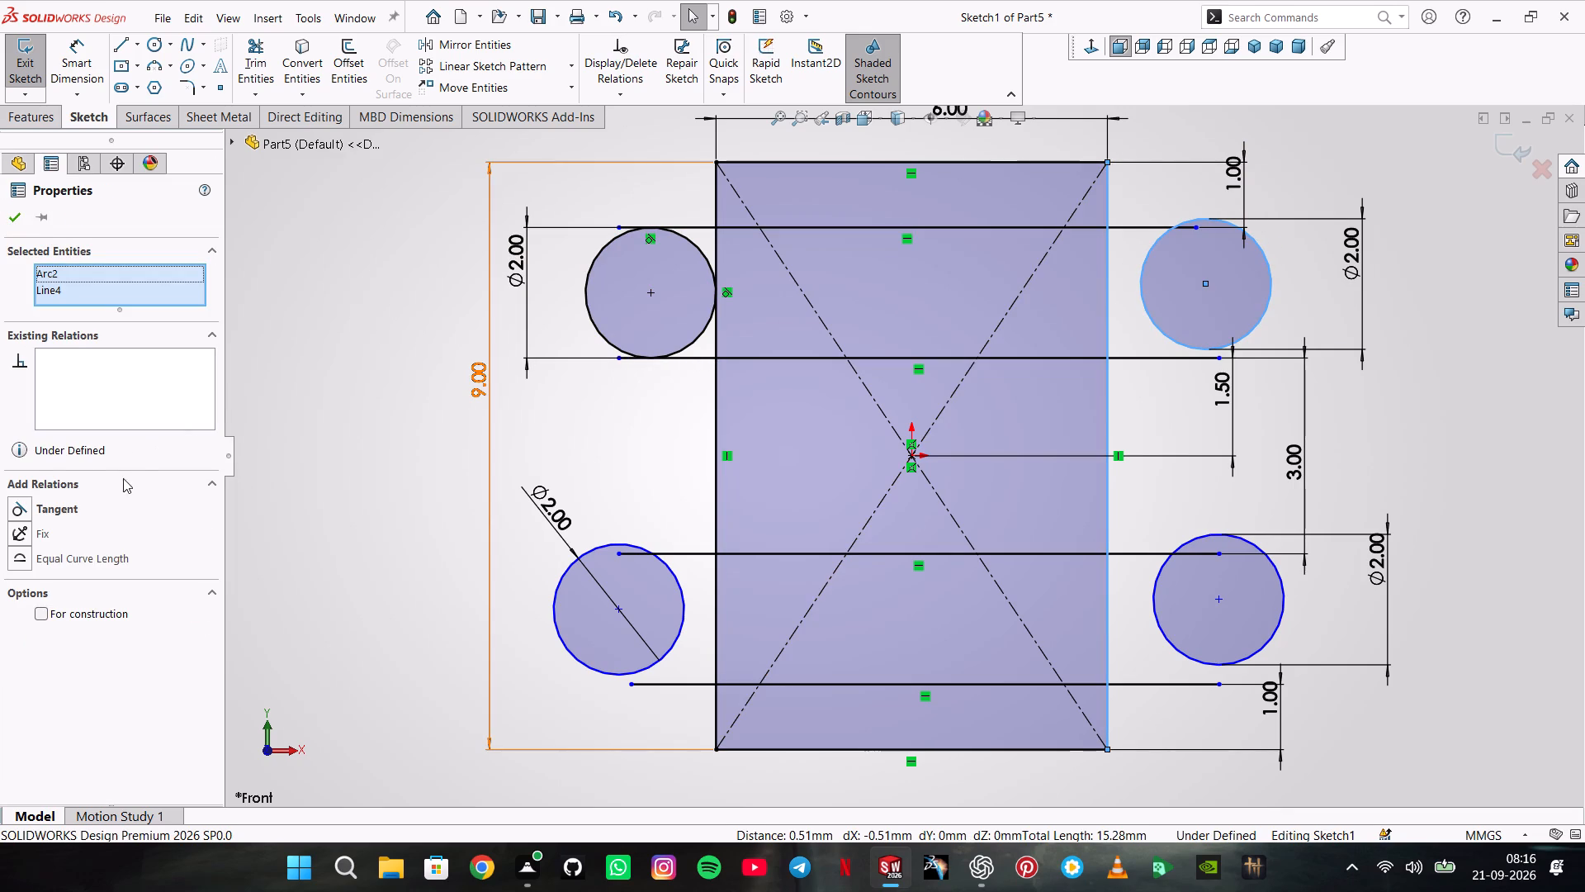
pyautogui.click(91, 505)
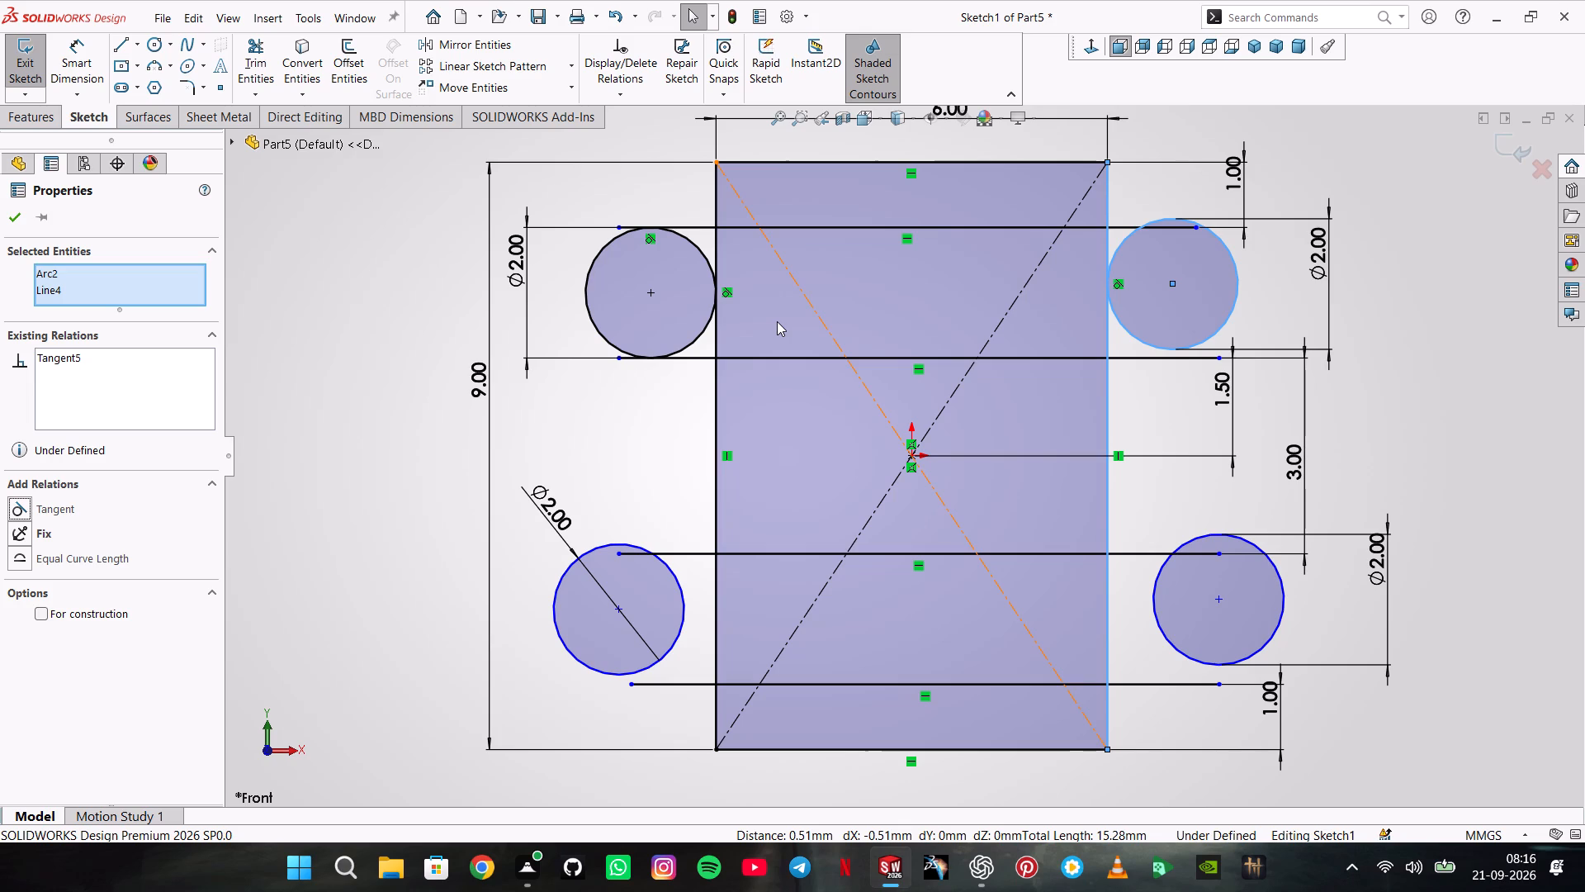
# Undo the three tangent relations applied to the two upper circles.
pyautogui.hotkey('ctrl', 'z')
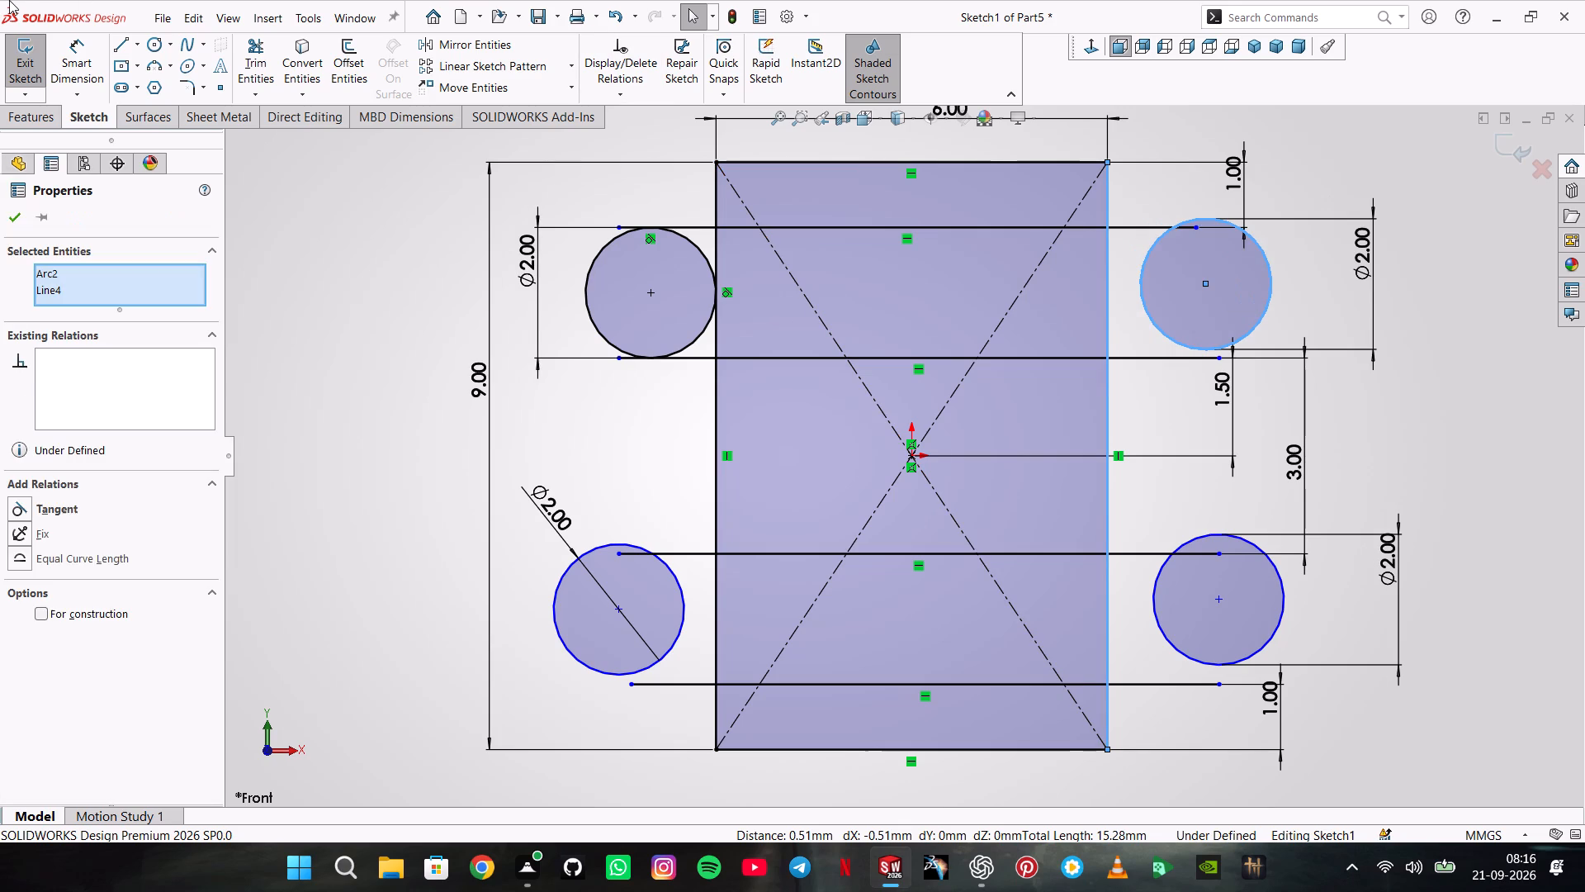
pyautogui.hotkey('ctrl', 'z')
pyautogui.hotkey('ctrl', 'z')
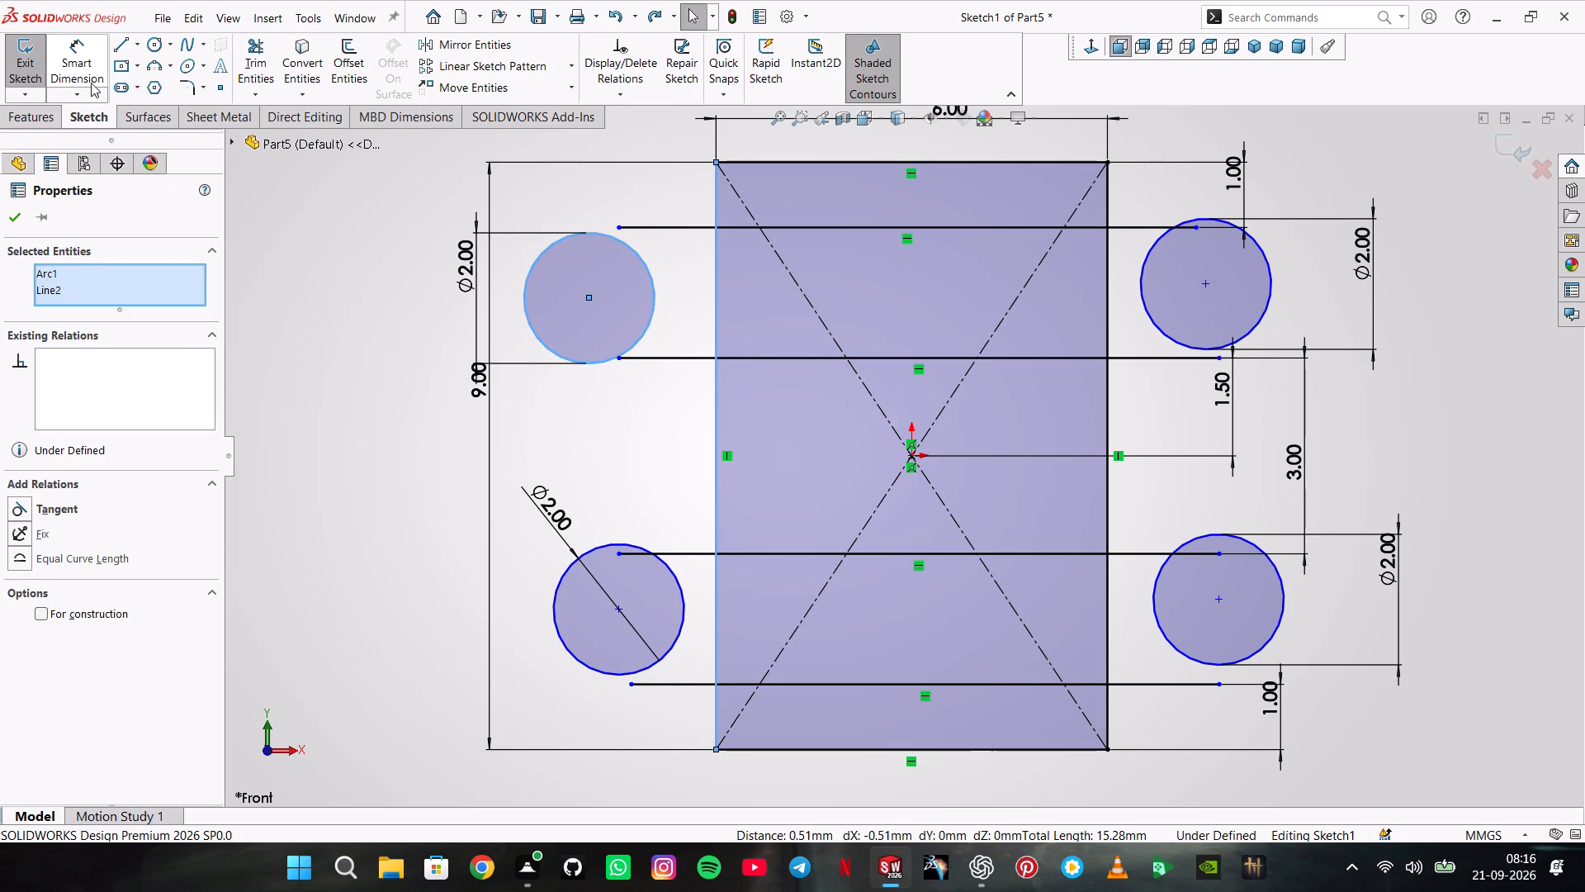
# Dimension the upper-left circle's centre 1 mm from the rectangle's left edge, flipping the value so the circle lies inside the rectangle.
pyautogui.click(59, 38)
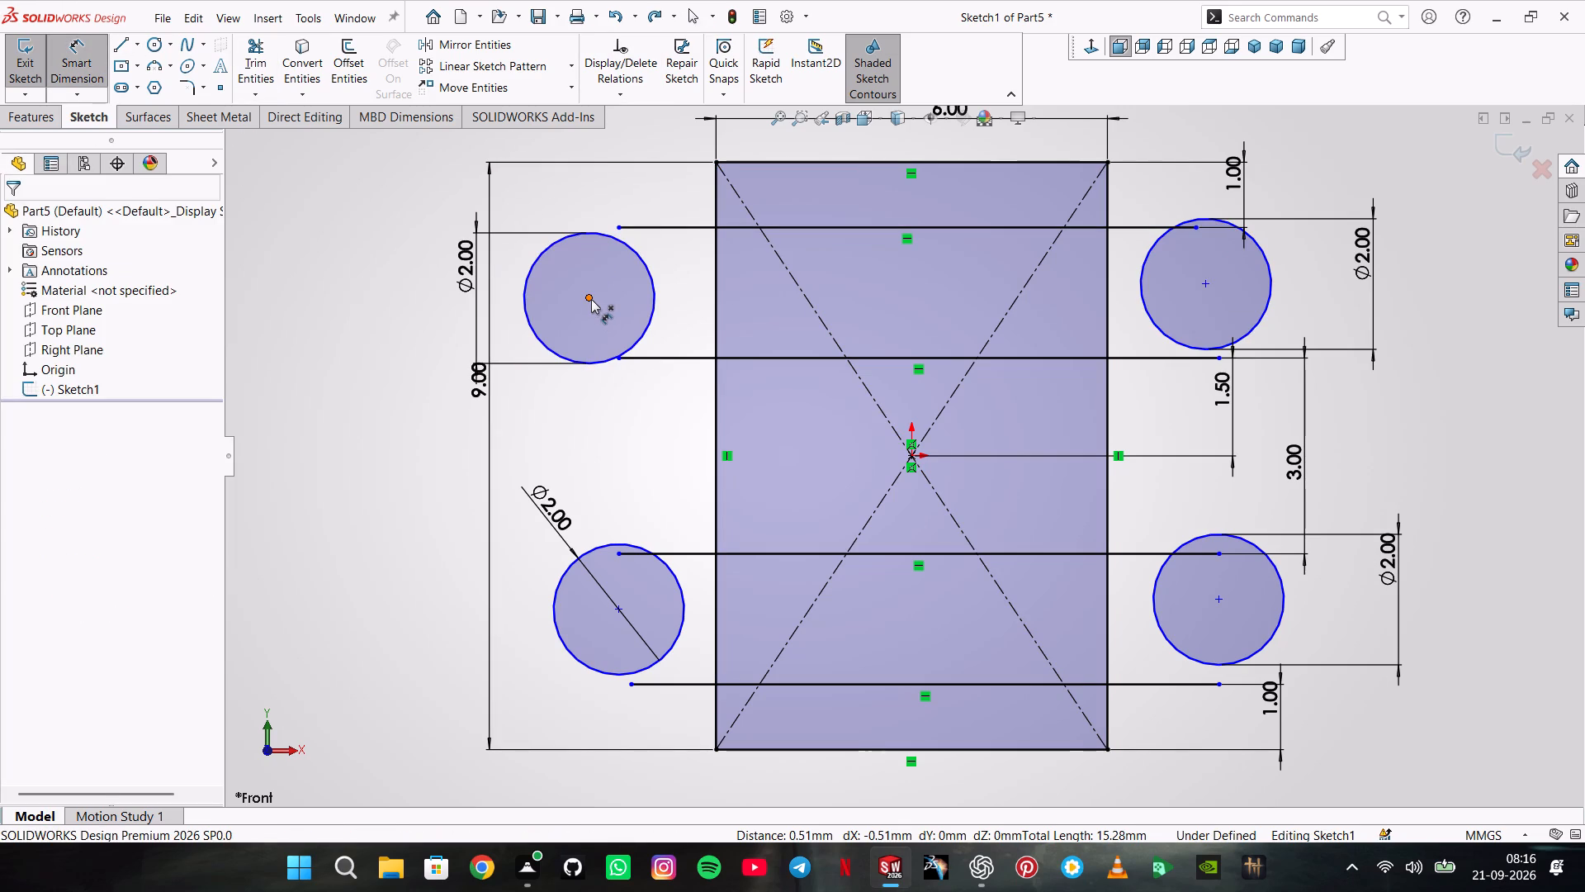
pyautogui.click(591, 299)
pyautogui.click(712, 299)
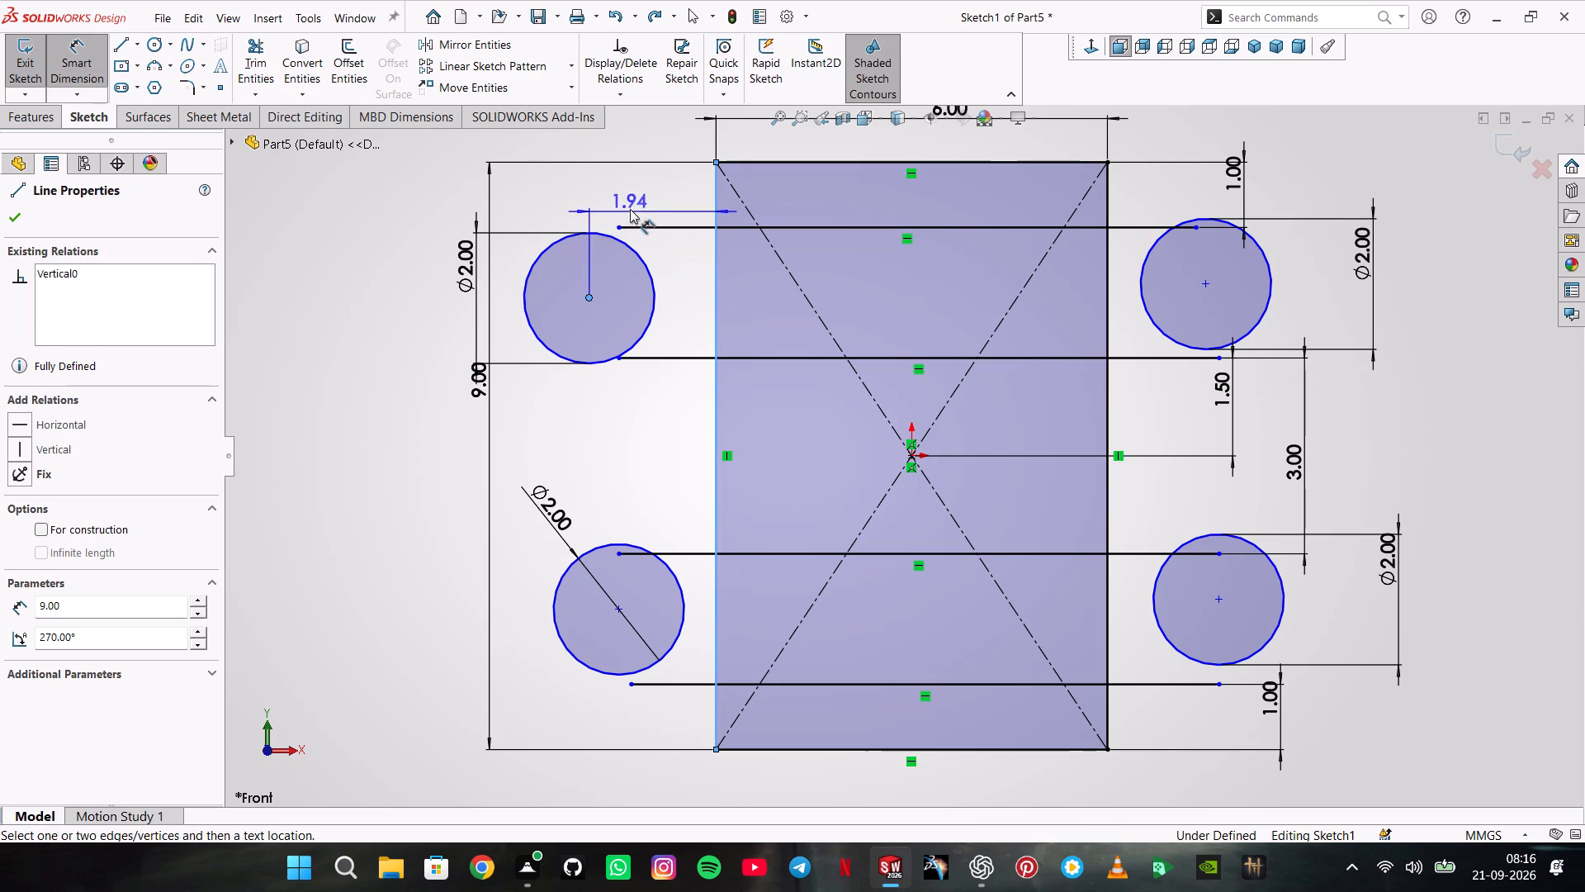
pyautogui.click(637, 197)
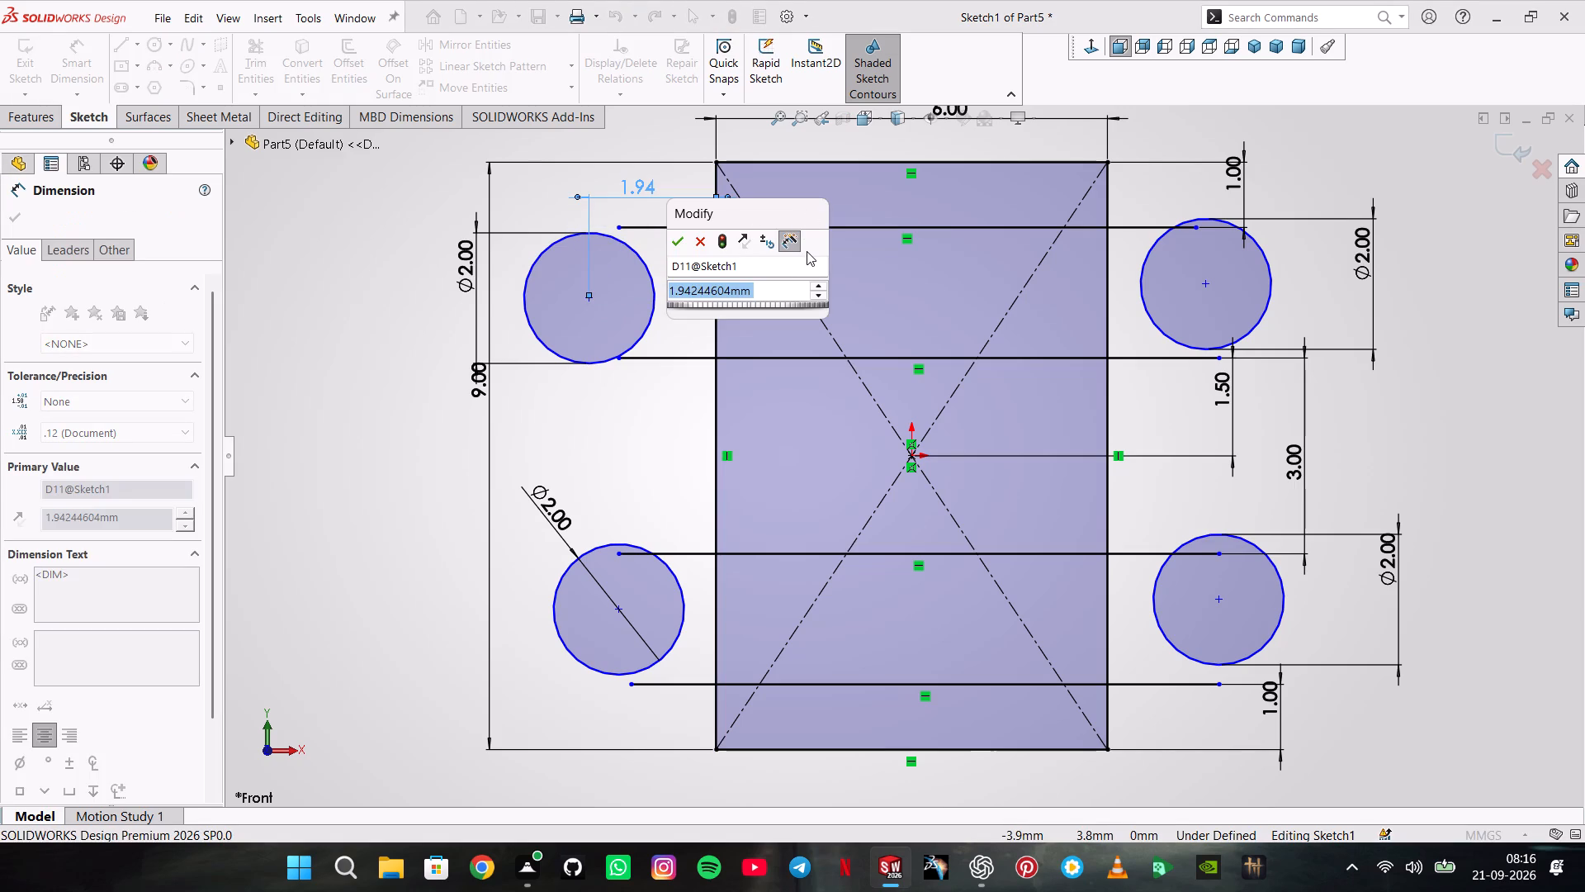
pyautogui.press('1')
pyautogui.press('Return')
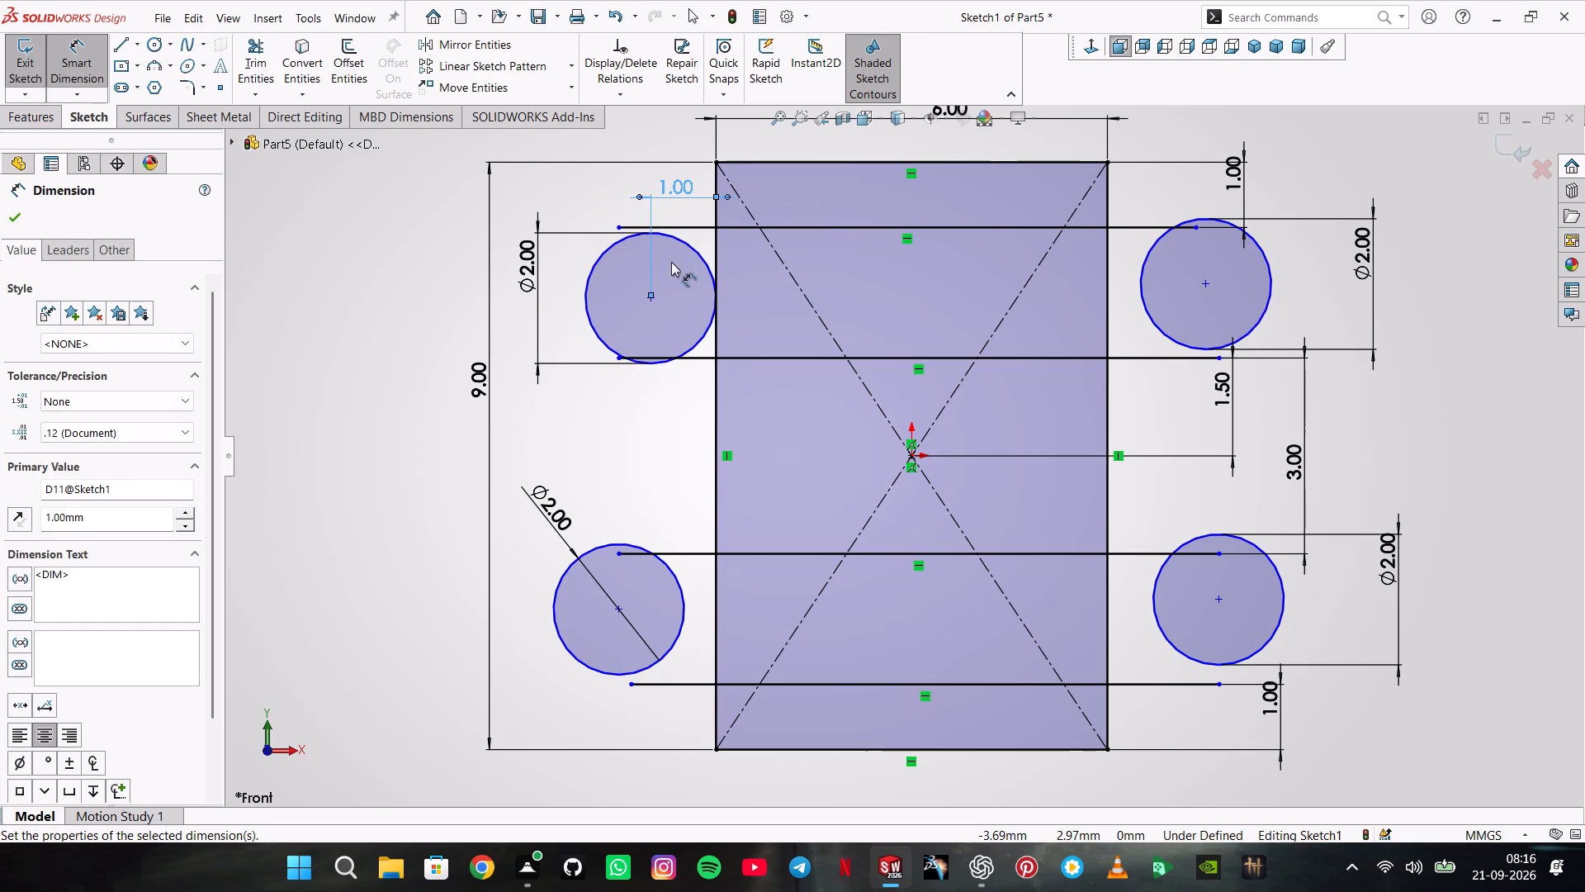
pyautogui.doubleClick(677, 194)
pyautogui.press('*')
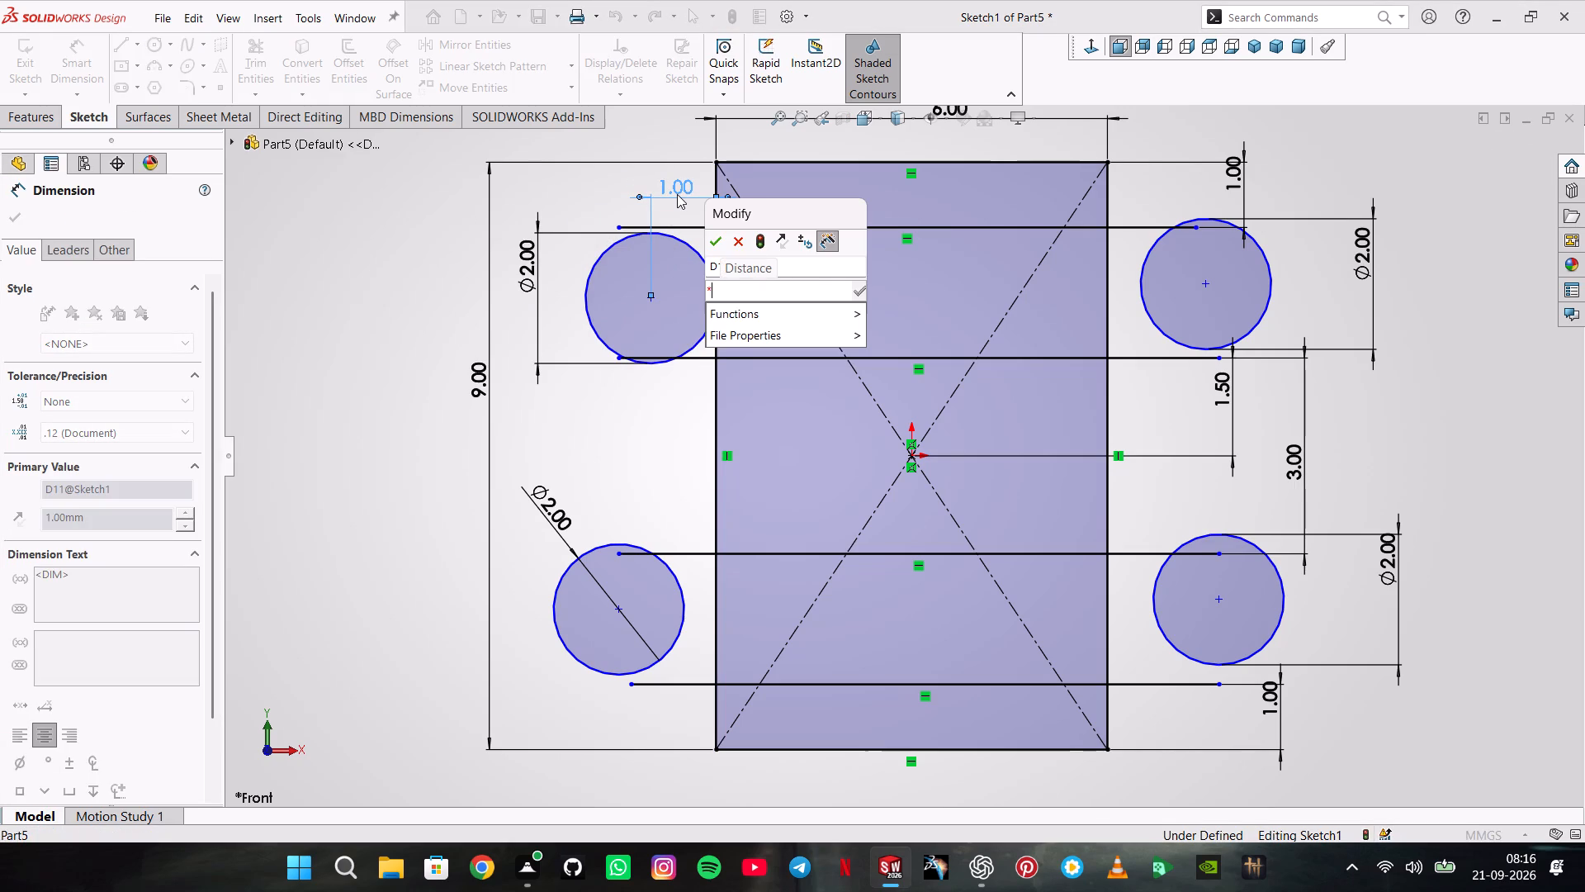
pyautogui.press('BackSpace')
pyautogui.write('-1')
pyautogui.press('Return')
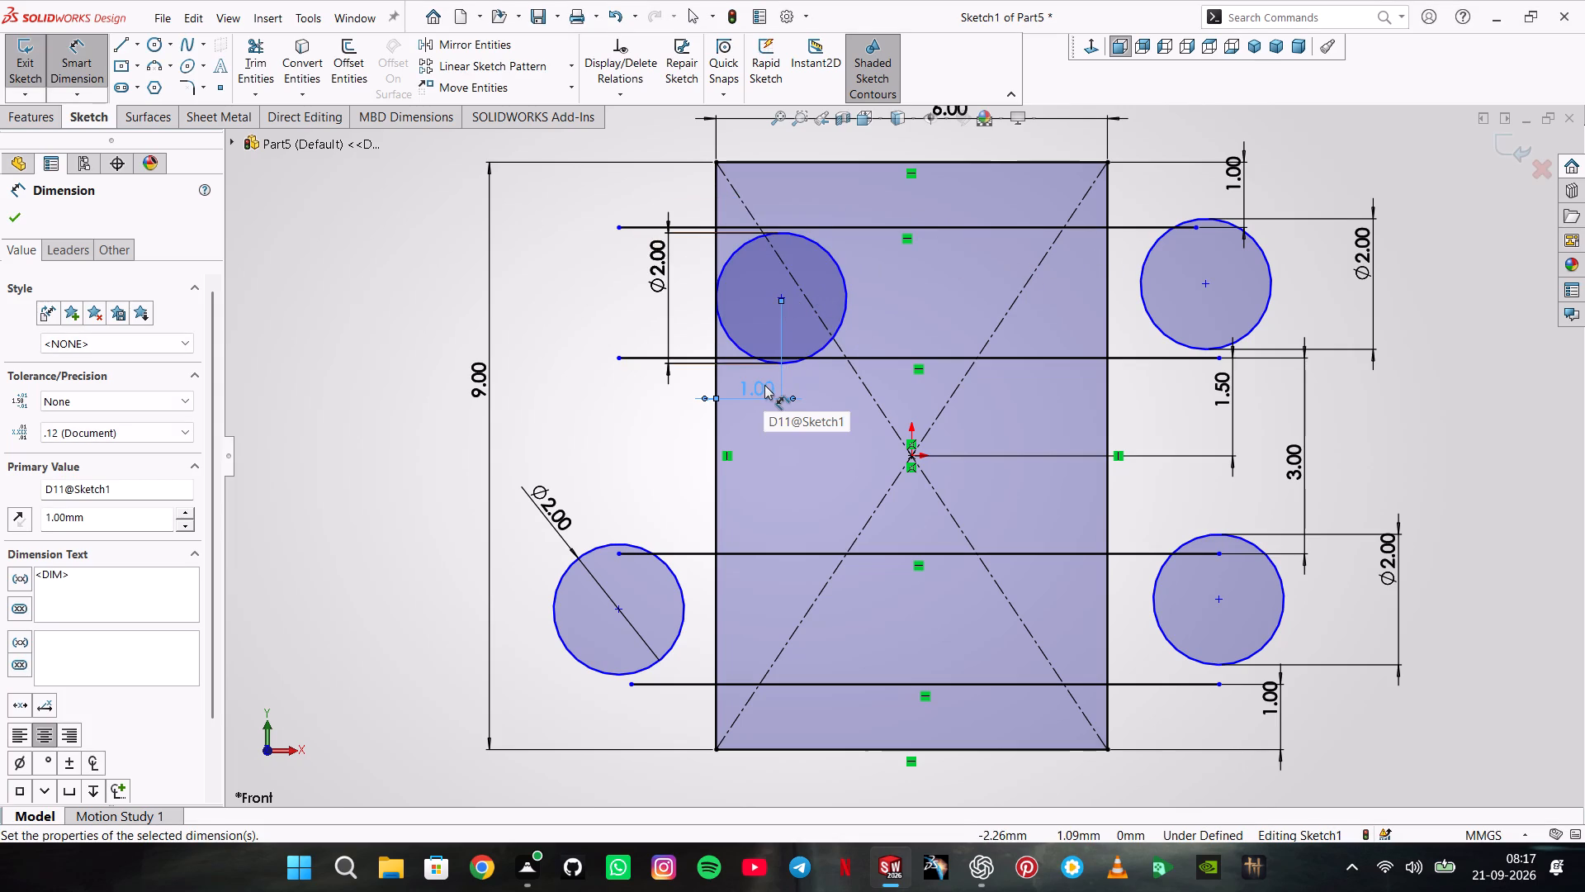
# Dimension the upper-right circle's centre 1 mm inside the rectangle's right edge, entering the value as -1.
pyautogui.click(1209, 279)
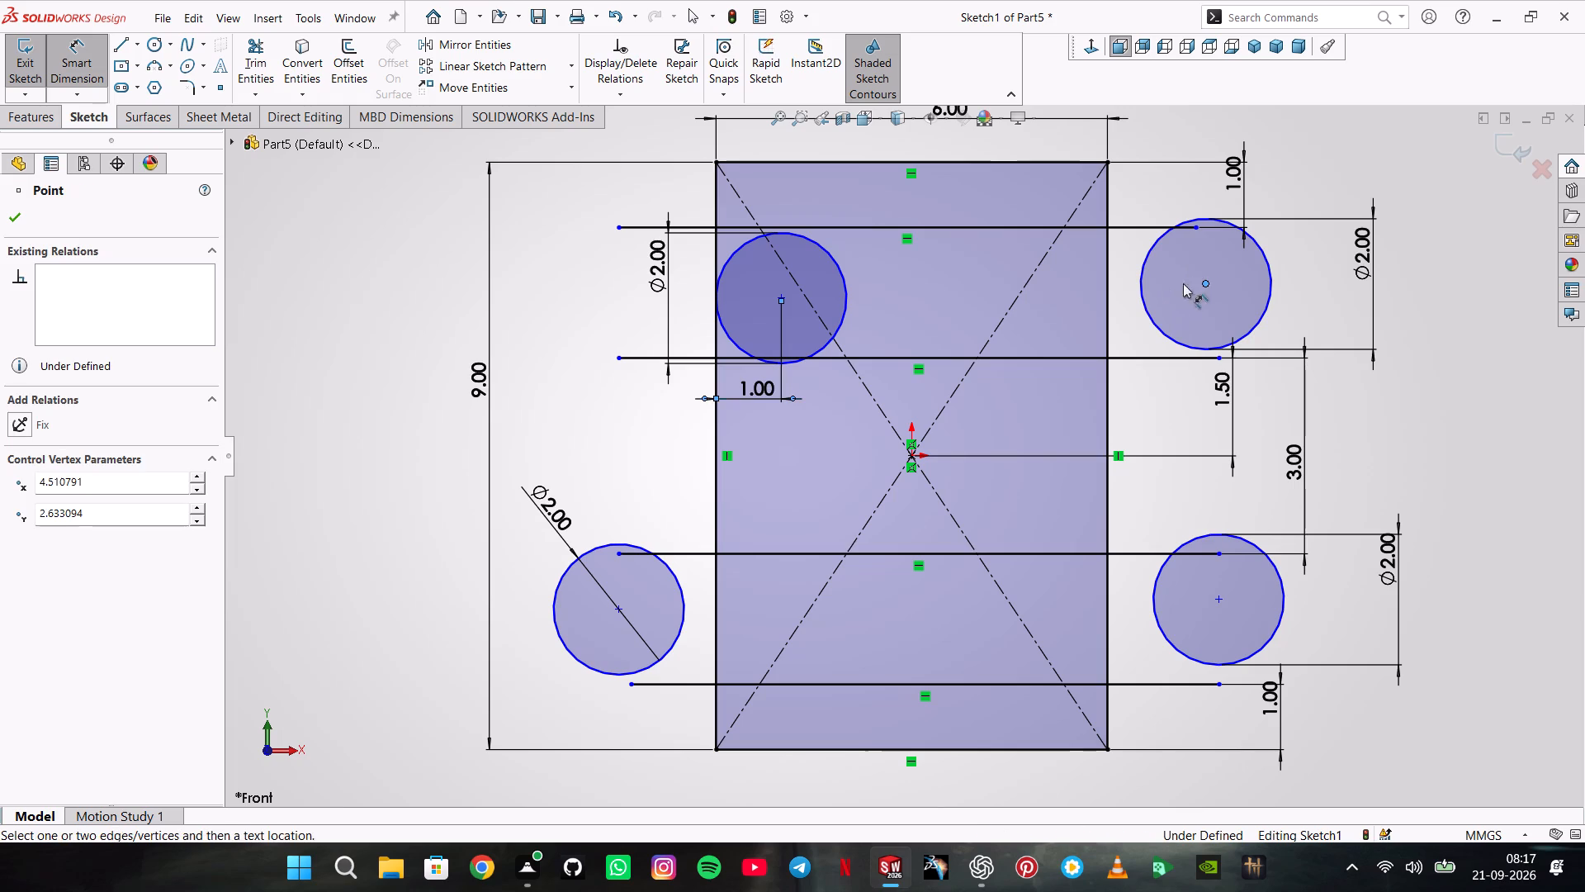
pyautogui.click(1106, 280)
pyautogui.click(1156, 179)
pyautogui.press('-')
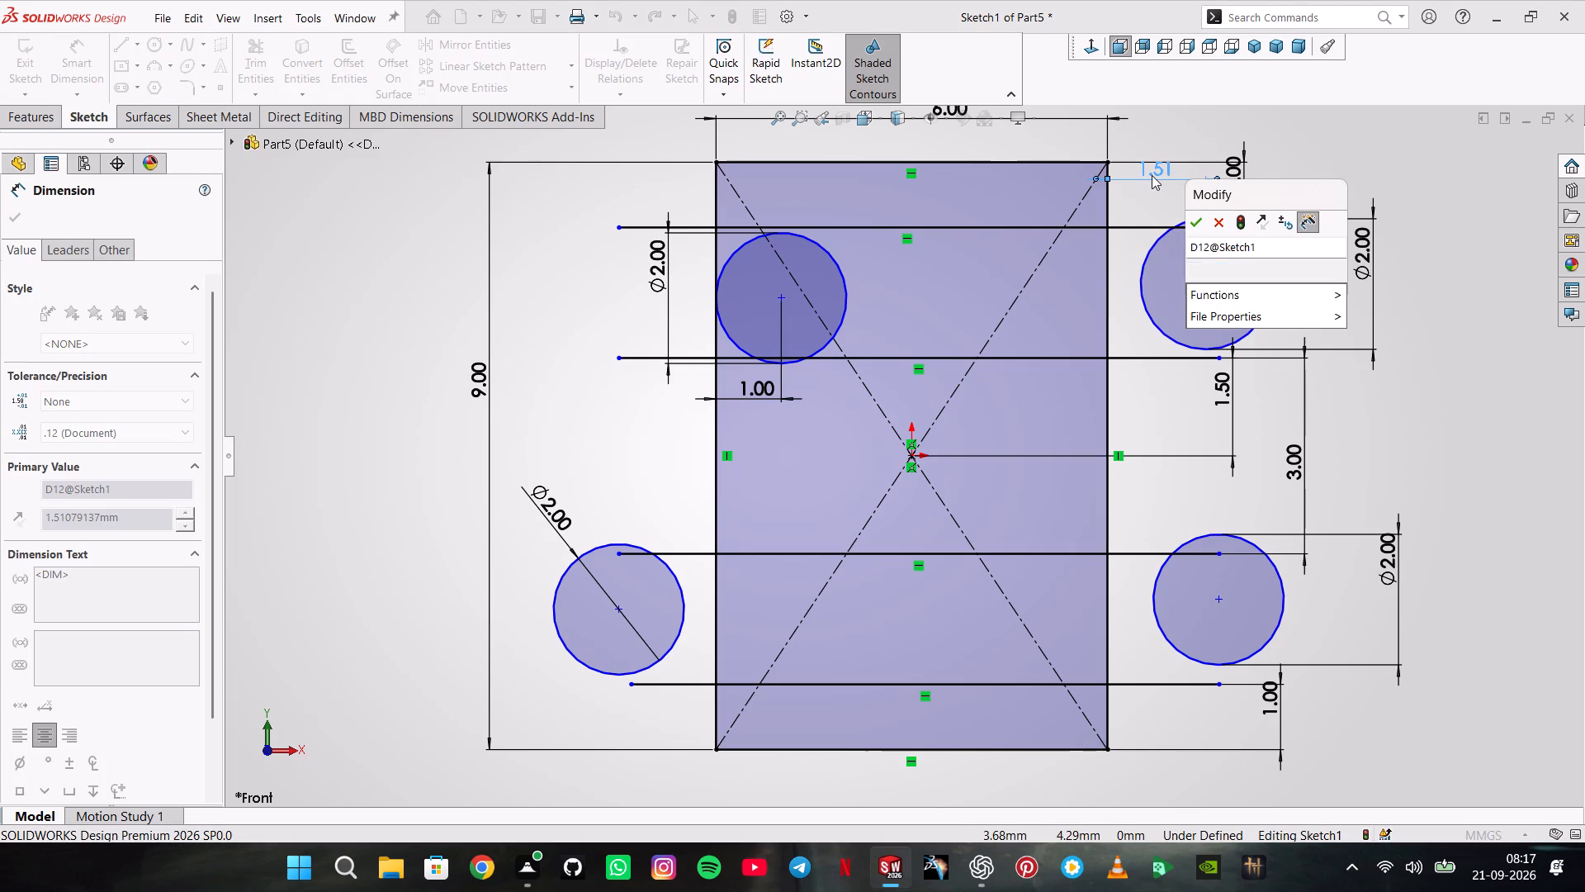
pyautogui.press('1')
pyautogui.press('Return')
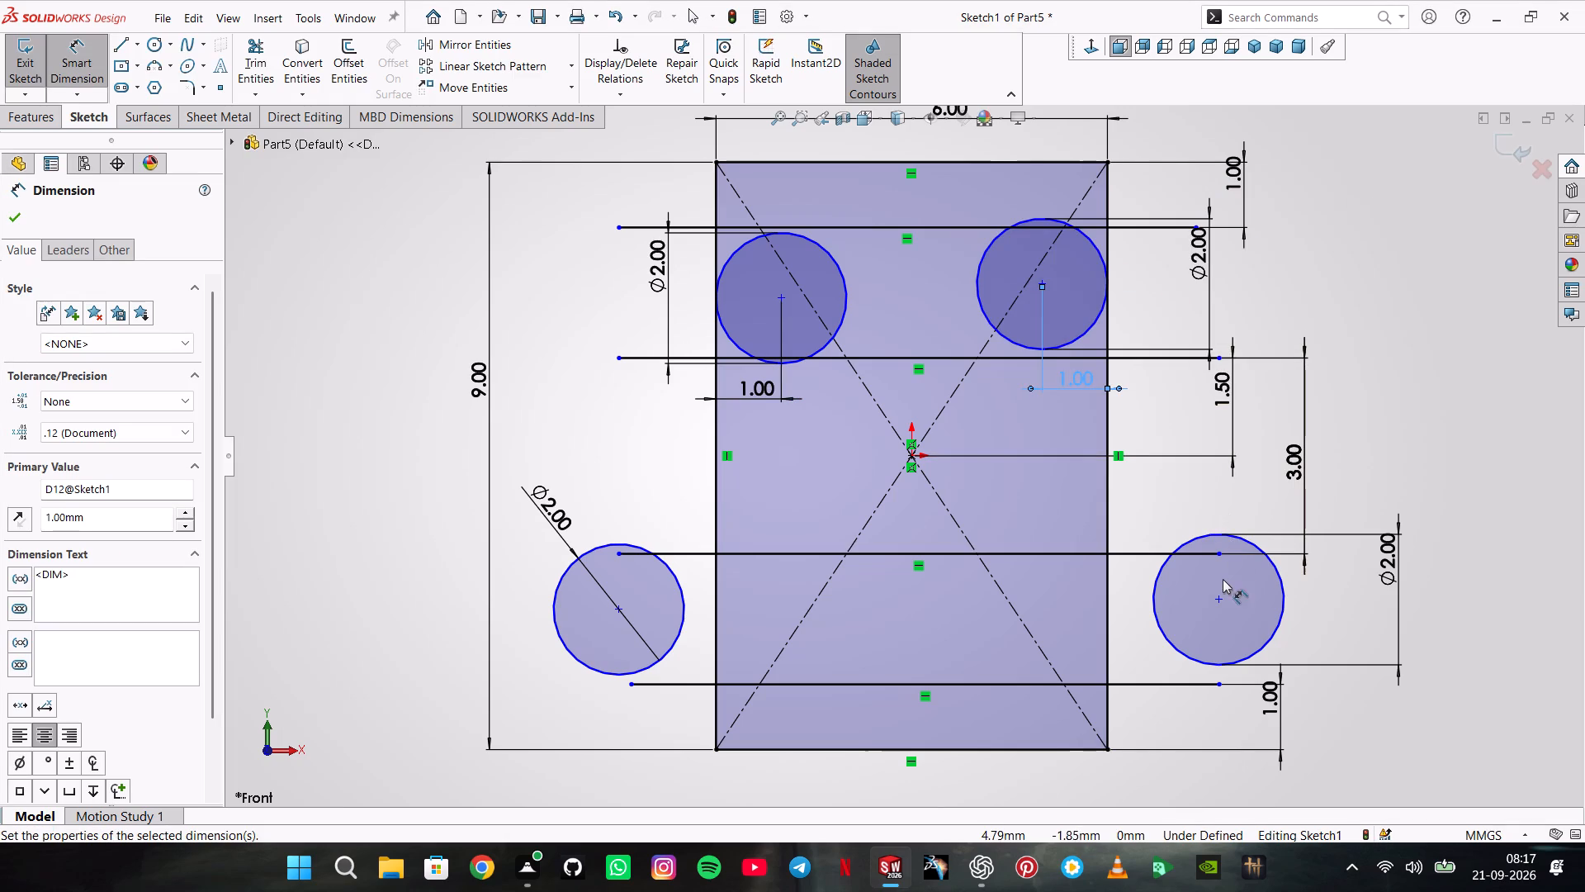
# Dimension the lower-right circle's centre 1 mm inside the rectangle's right edge, entering the value as -1.
pyautogui.click(1219, 594)
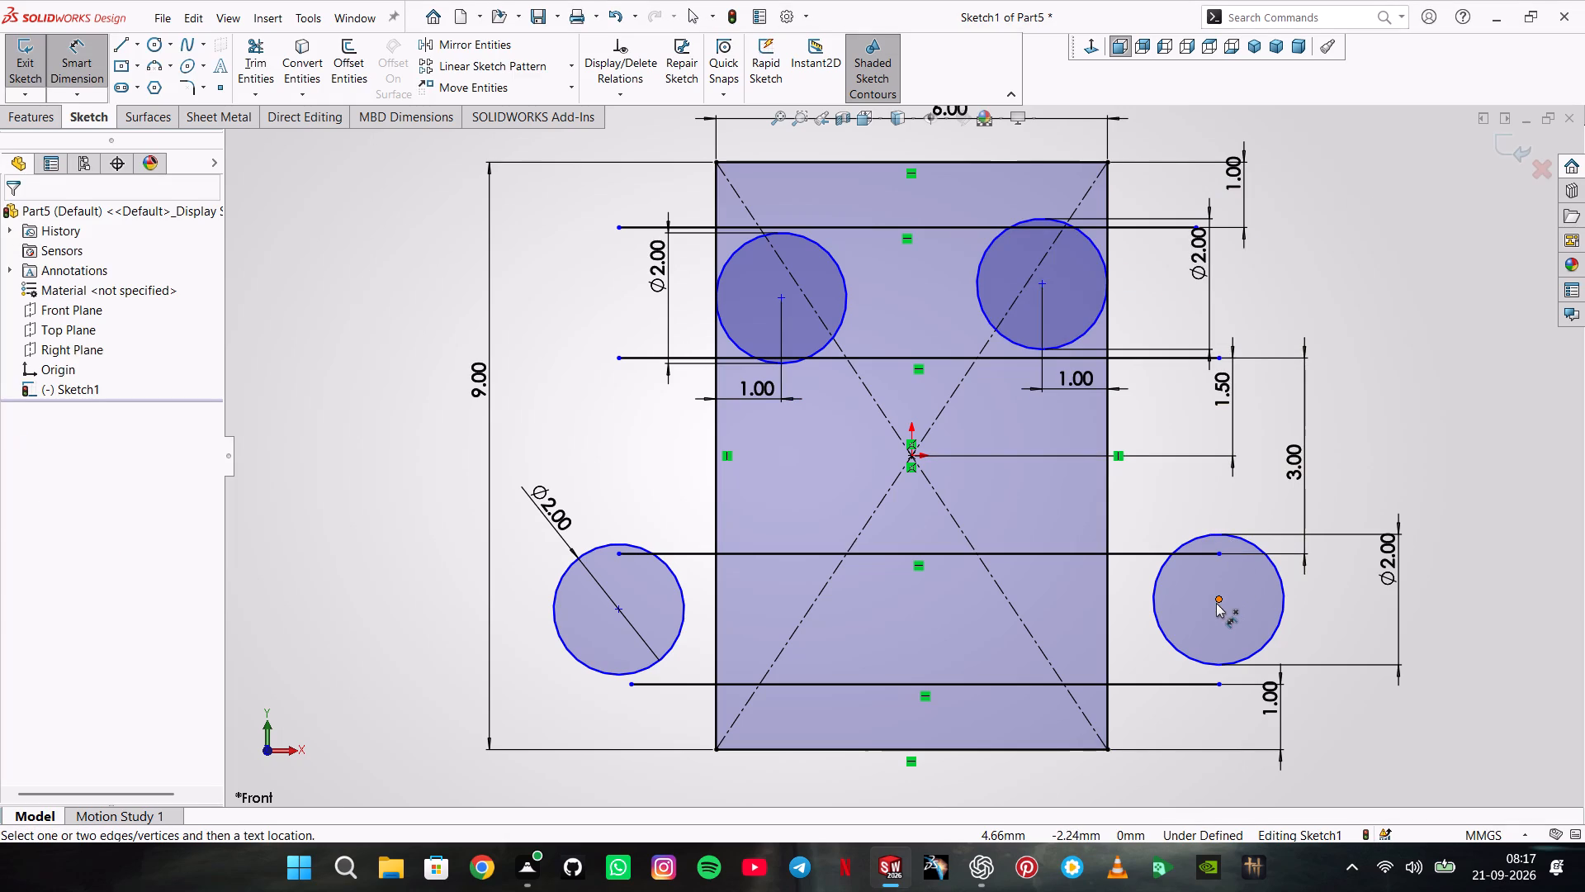
pyautogui.click(1216, 603)
pyautogui.click(1101, 600)
pyautogui.click(1109, 602)
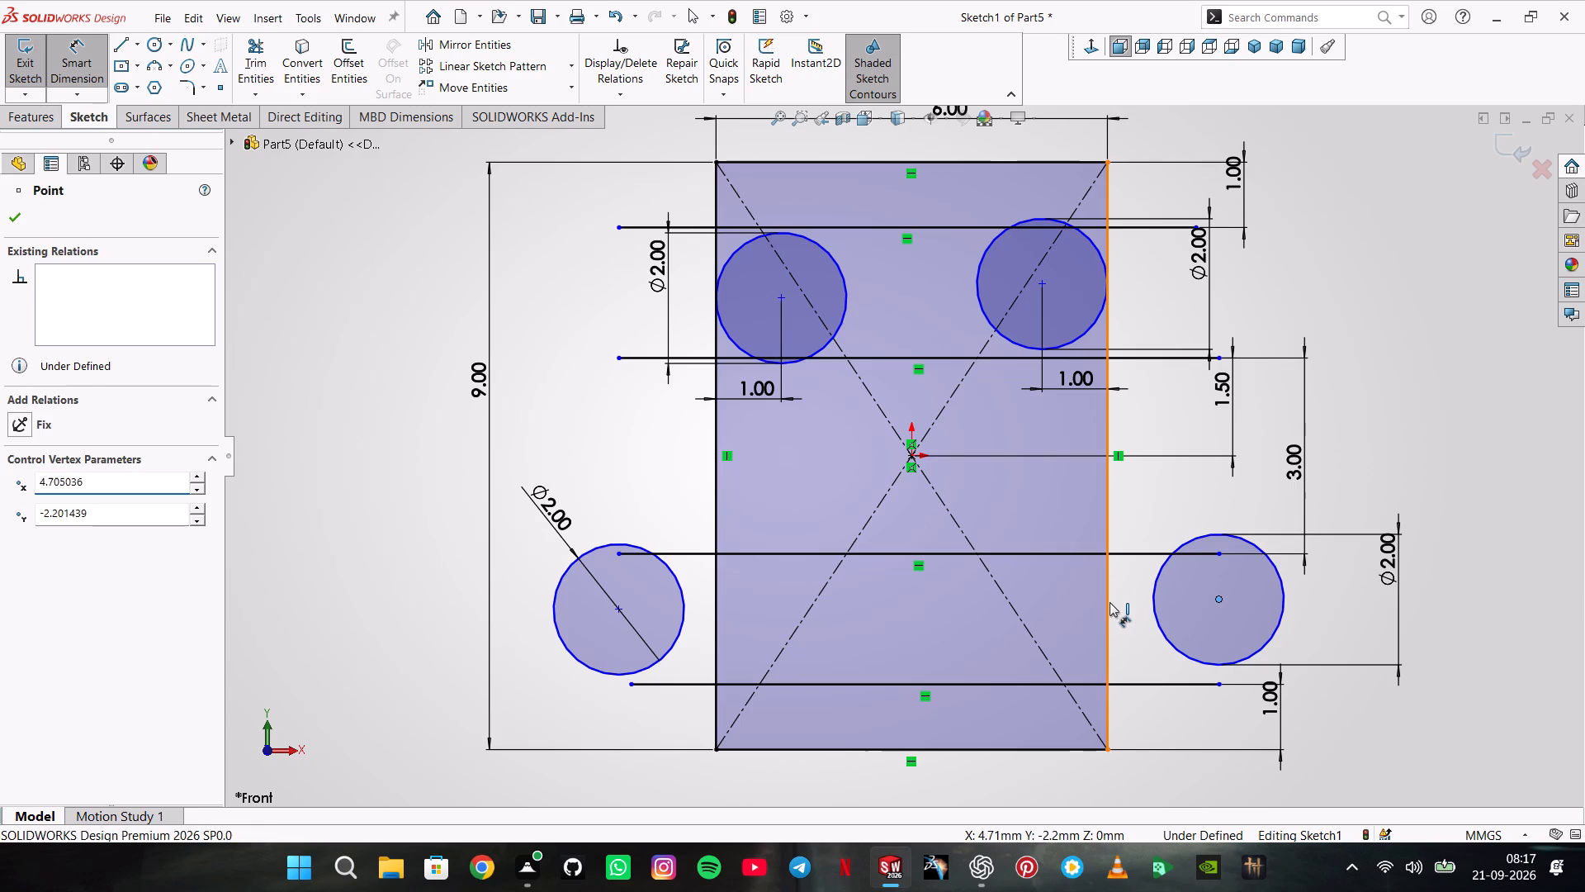
pyautogui.click(1162, 762)
pyautogui.press('-')
pyautogui.press('1')
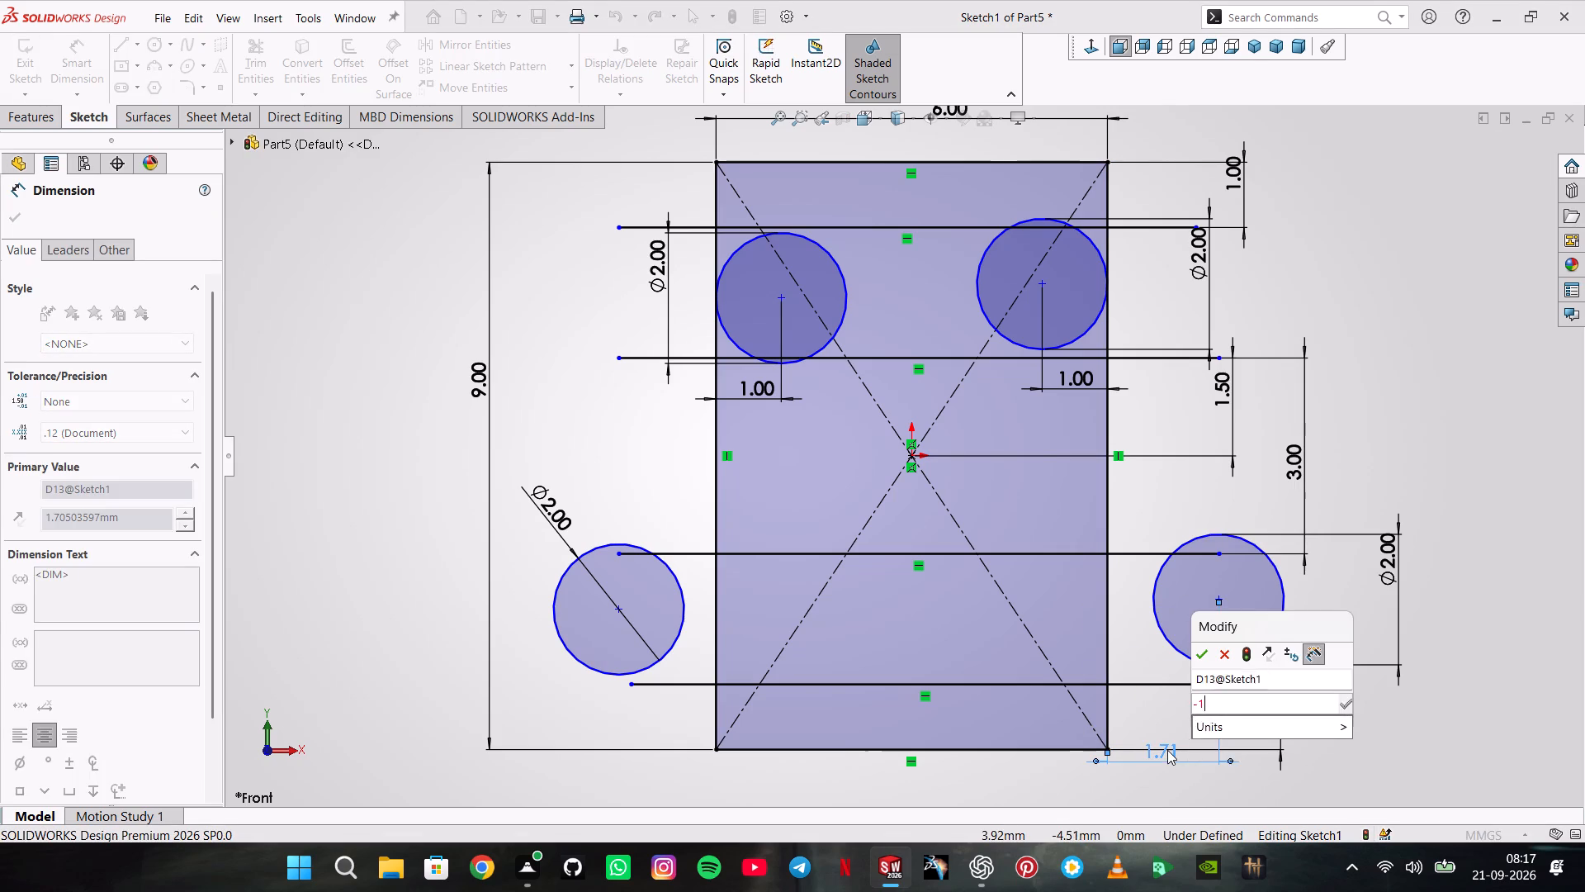
pyautogui.press('Return')
# Dimension the lower-left circle's centre 1 mm inside the rectangle's left edge, entering the value as -1.
pyautogui.click(618, 610)
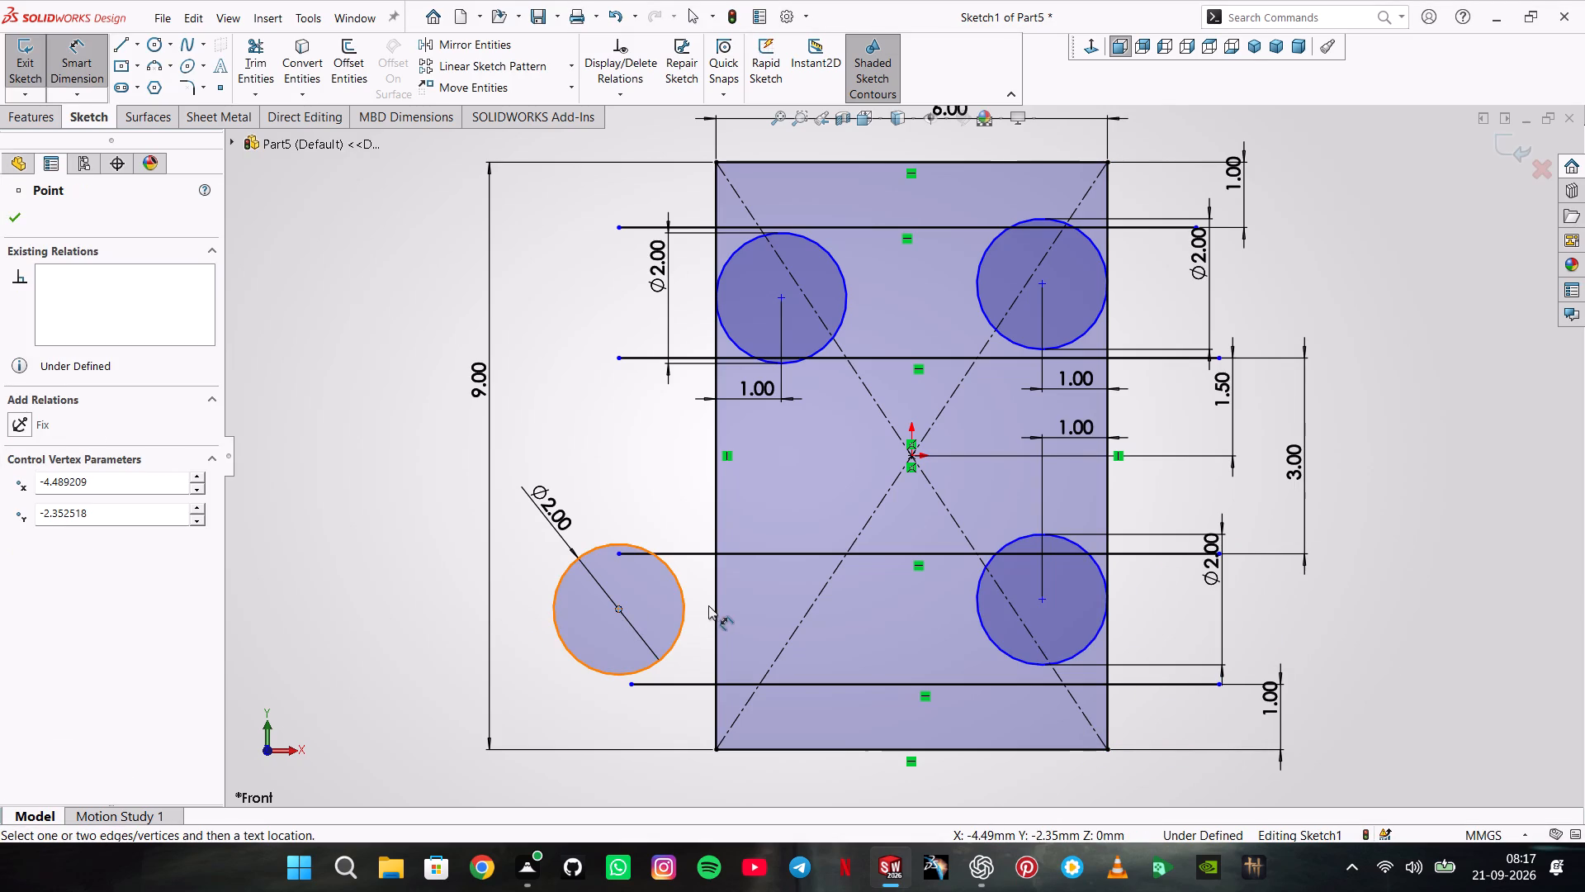
pyautogui.click(712, 605)
pyautogui.click(683, 758)
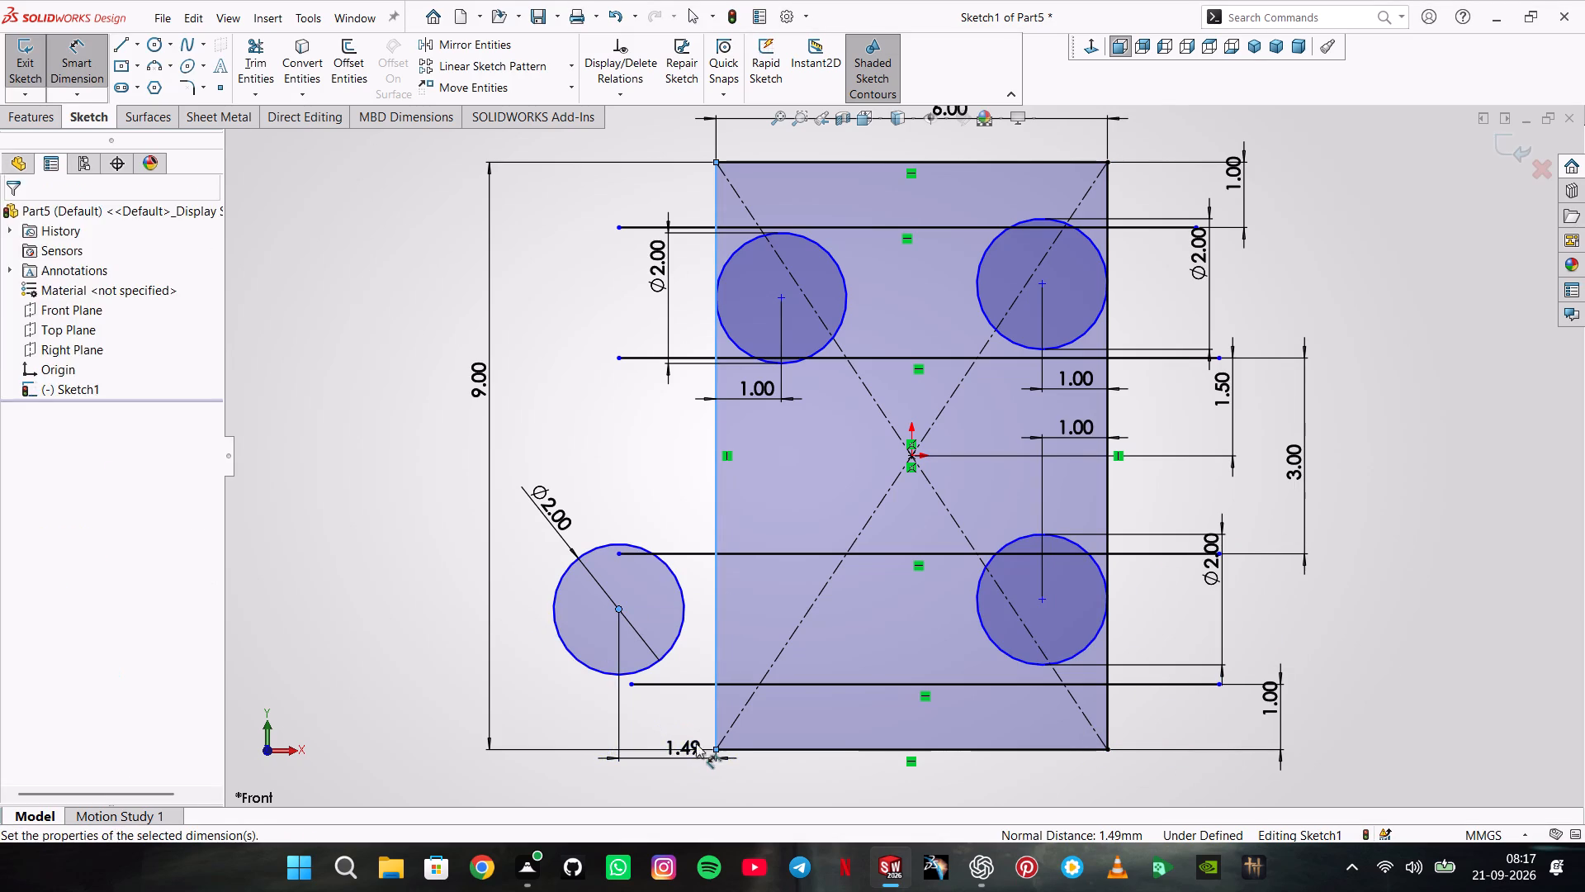
pyautogui.press('-')
pyautogui.press('1')
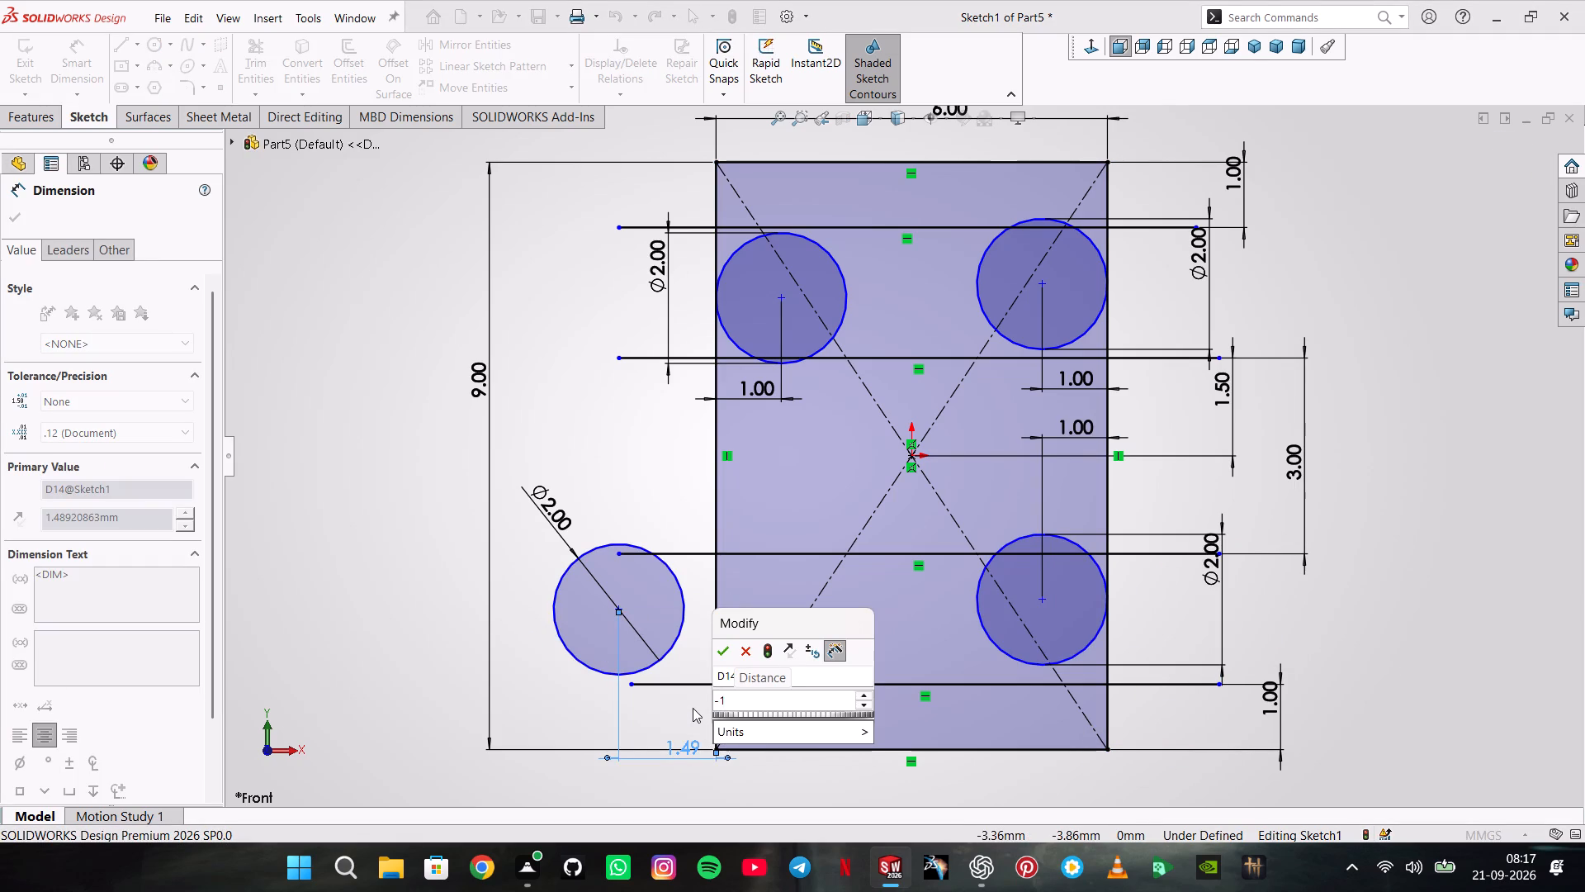
pyautogui.press('Return')
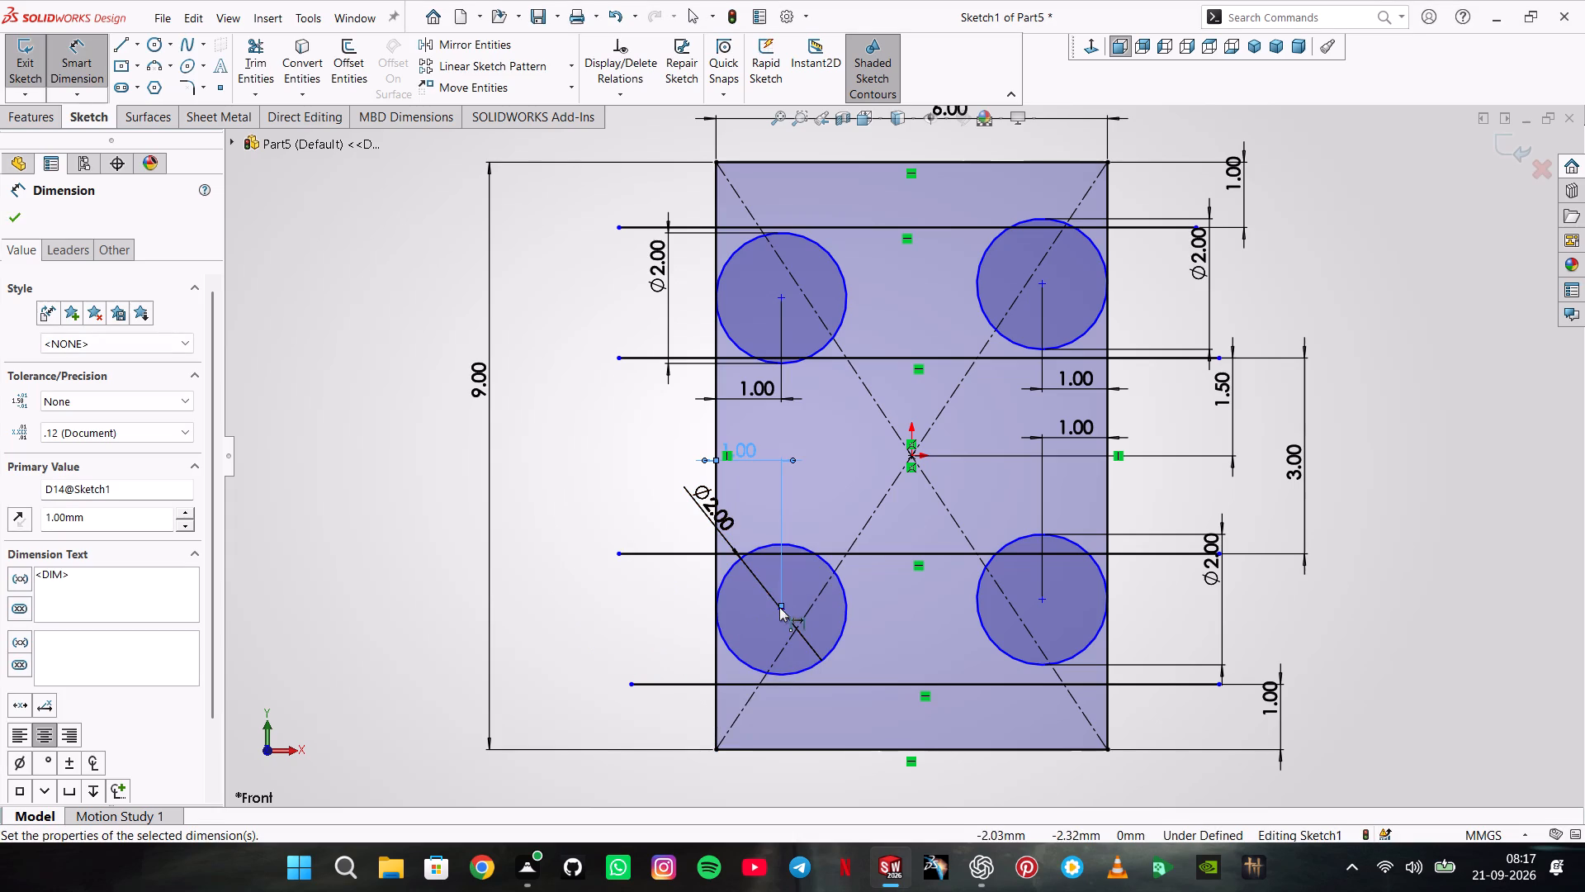
pyautogui.press('Escape')
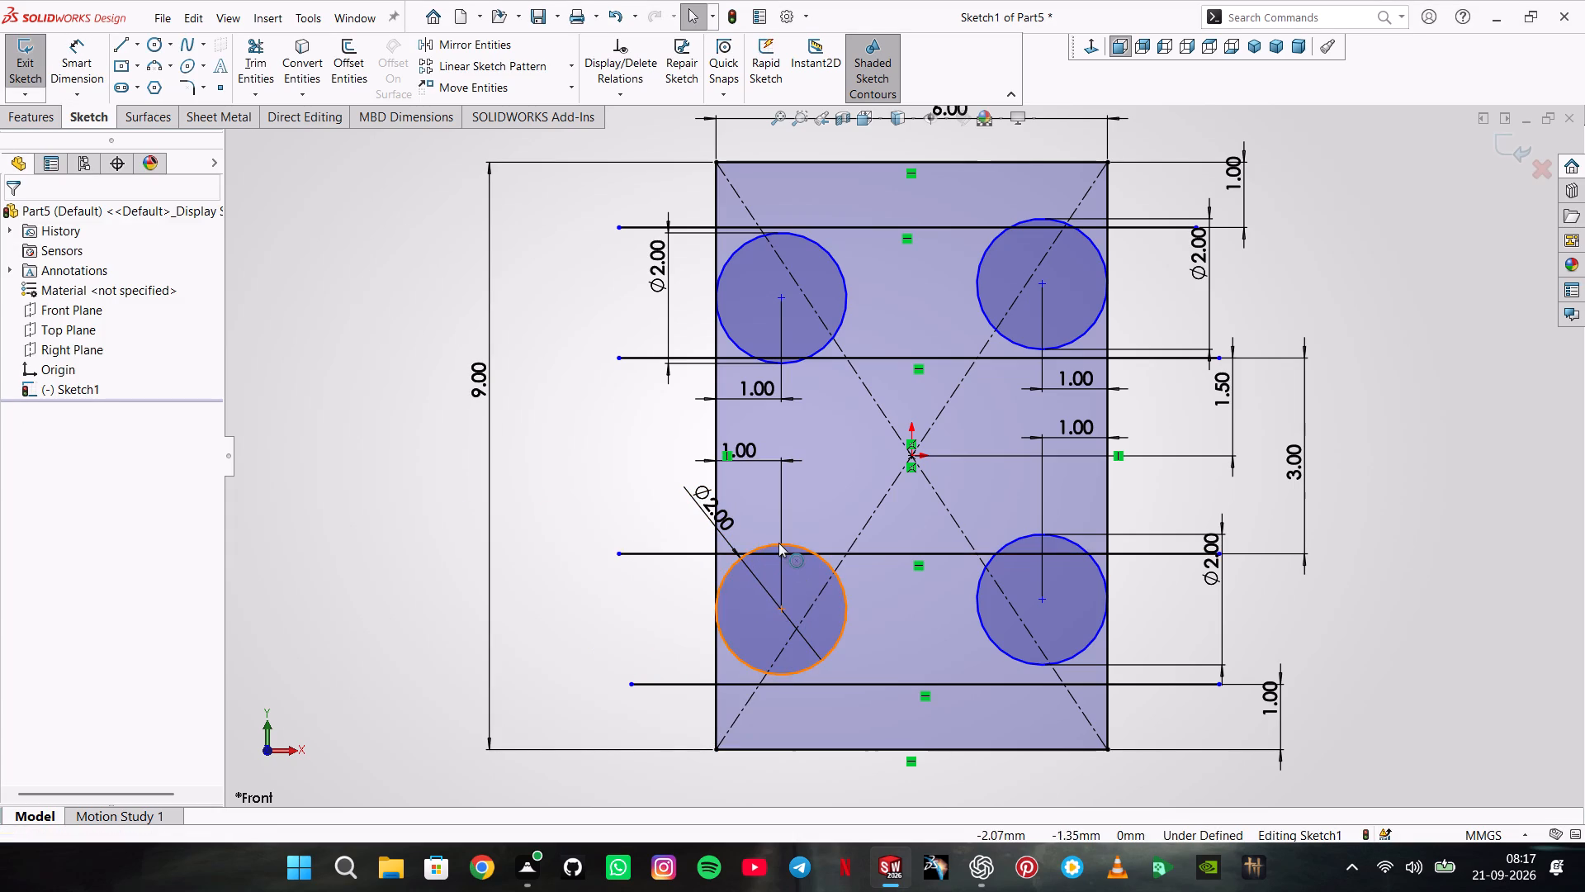
# Make the lower-left circle tangent to the upper line of the lower horizontal pair.
pyautogui.keyDown('ctrl'); pyautogui.click(778, 543); pyautogui.keyUp('ctrl')
pyautogui.keyDown('ctrl'); pyautogui.click(708, 554); pyautogui.keyUp('ctrl')
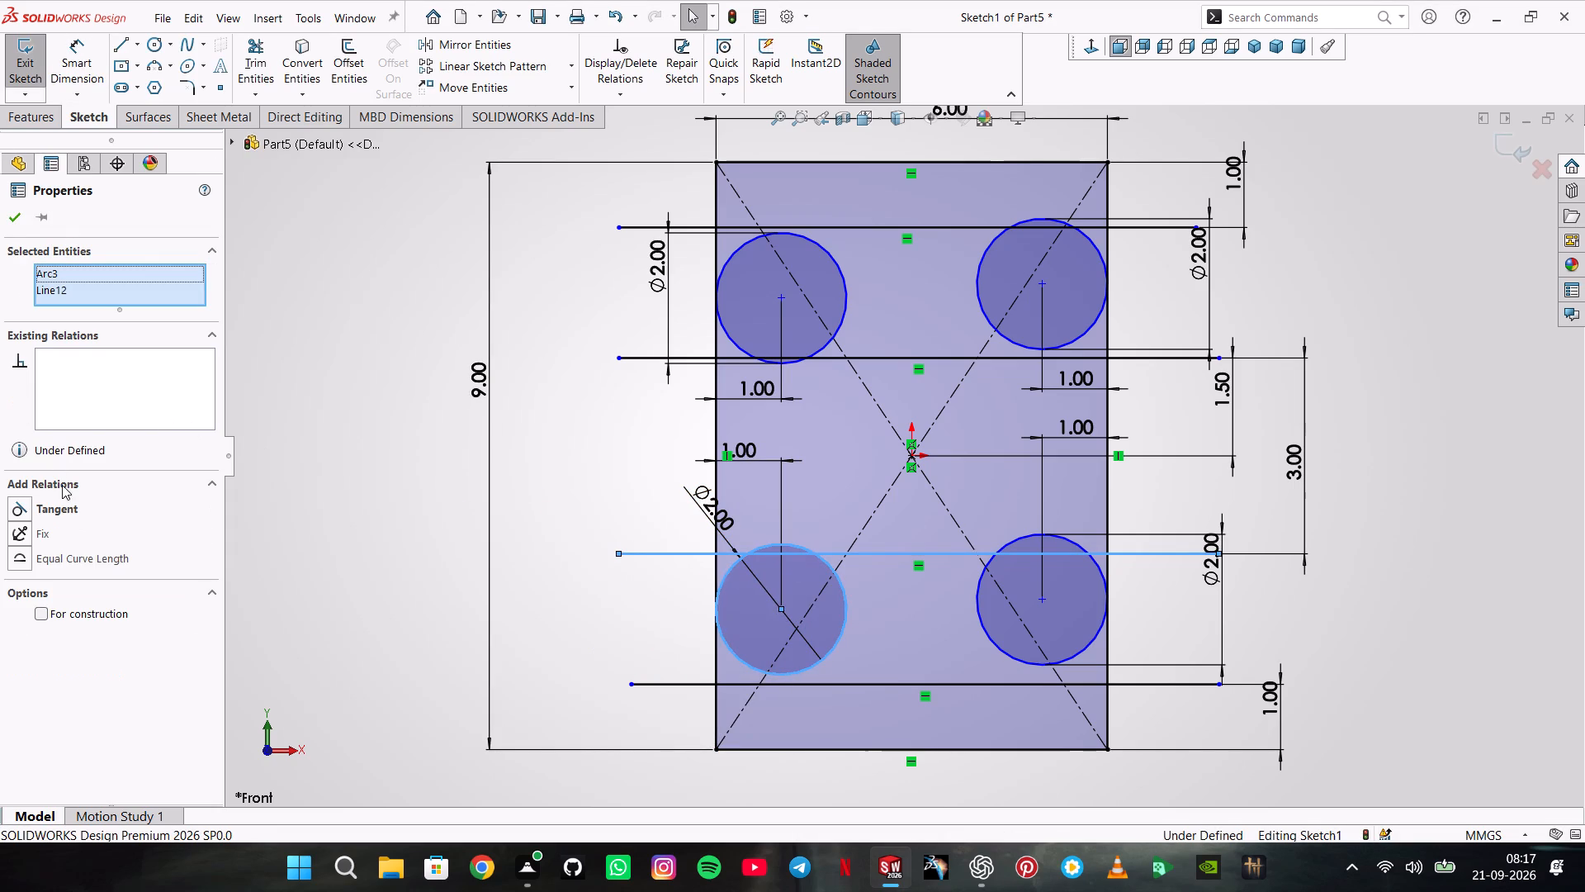
pyautogui.click(69, 507)
pyautogui.click(299, 456)
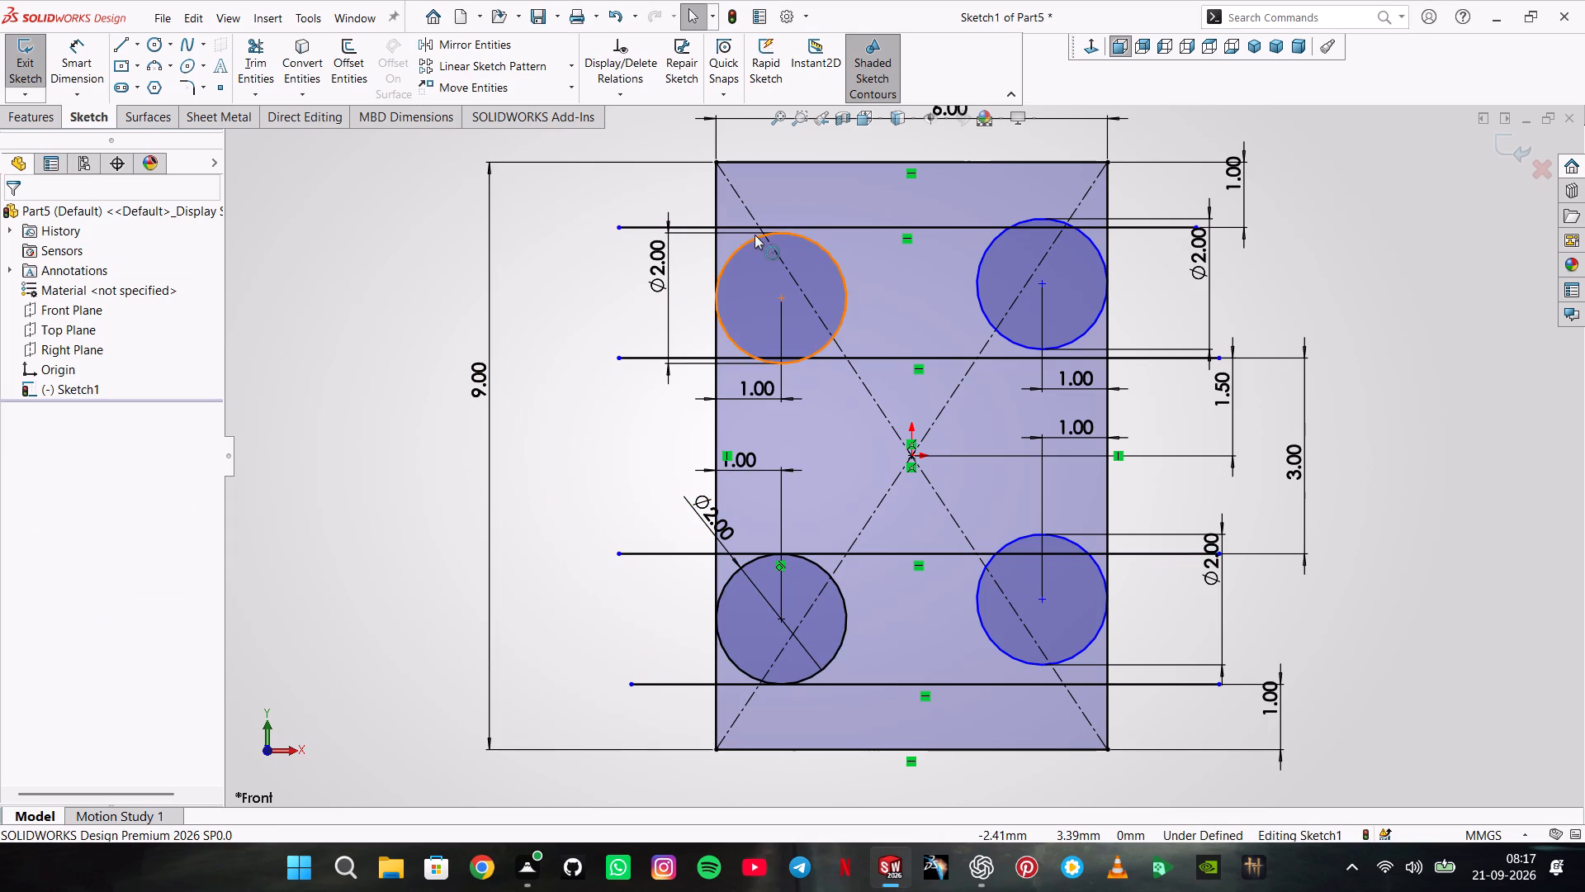
# Make both upper circles tangent to the topmost horizontal line inside the rectangle.
pyautogui.keyDown('ctrl'); pyautogui.click(754, 237); pyautogui.keyUp('ctrl')
pyautogui.keyDown('ctrl'); pyautogui.click(746, 227); pyautogui.keyUp('ctrl')
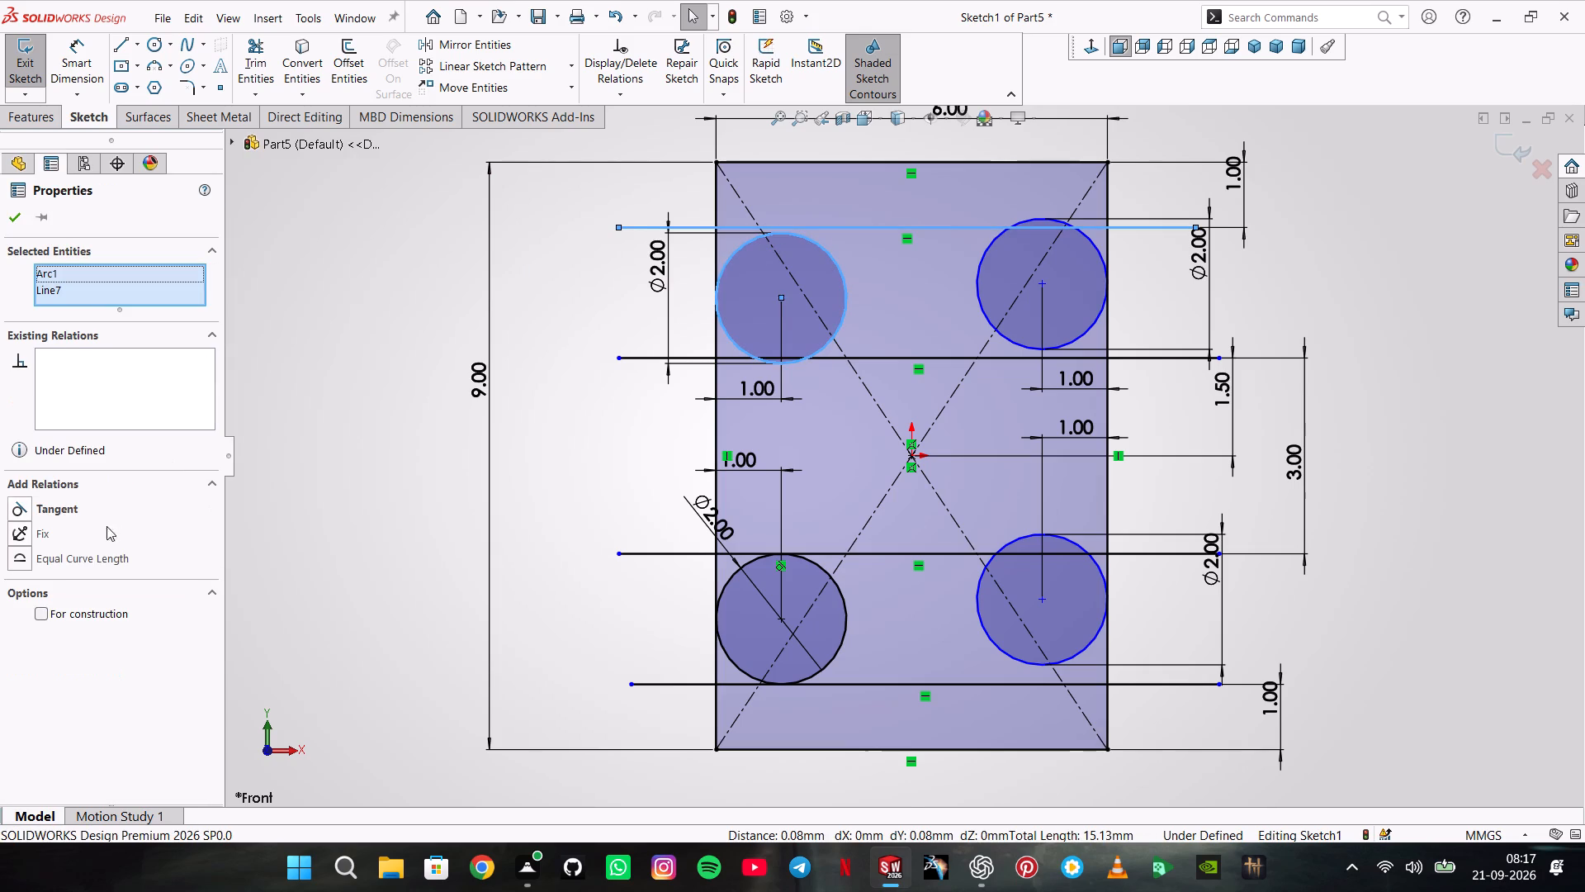
pyautogui.click(94, 518)
pyautogui.click(327, 488)
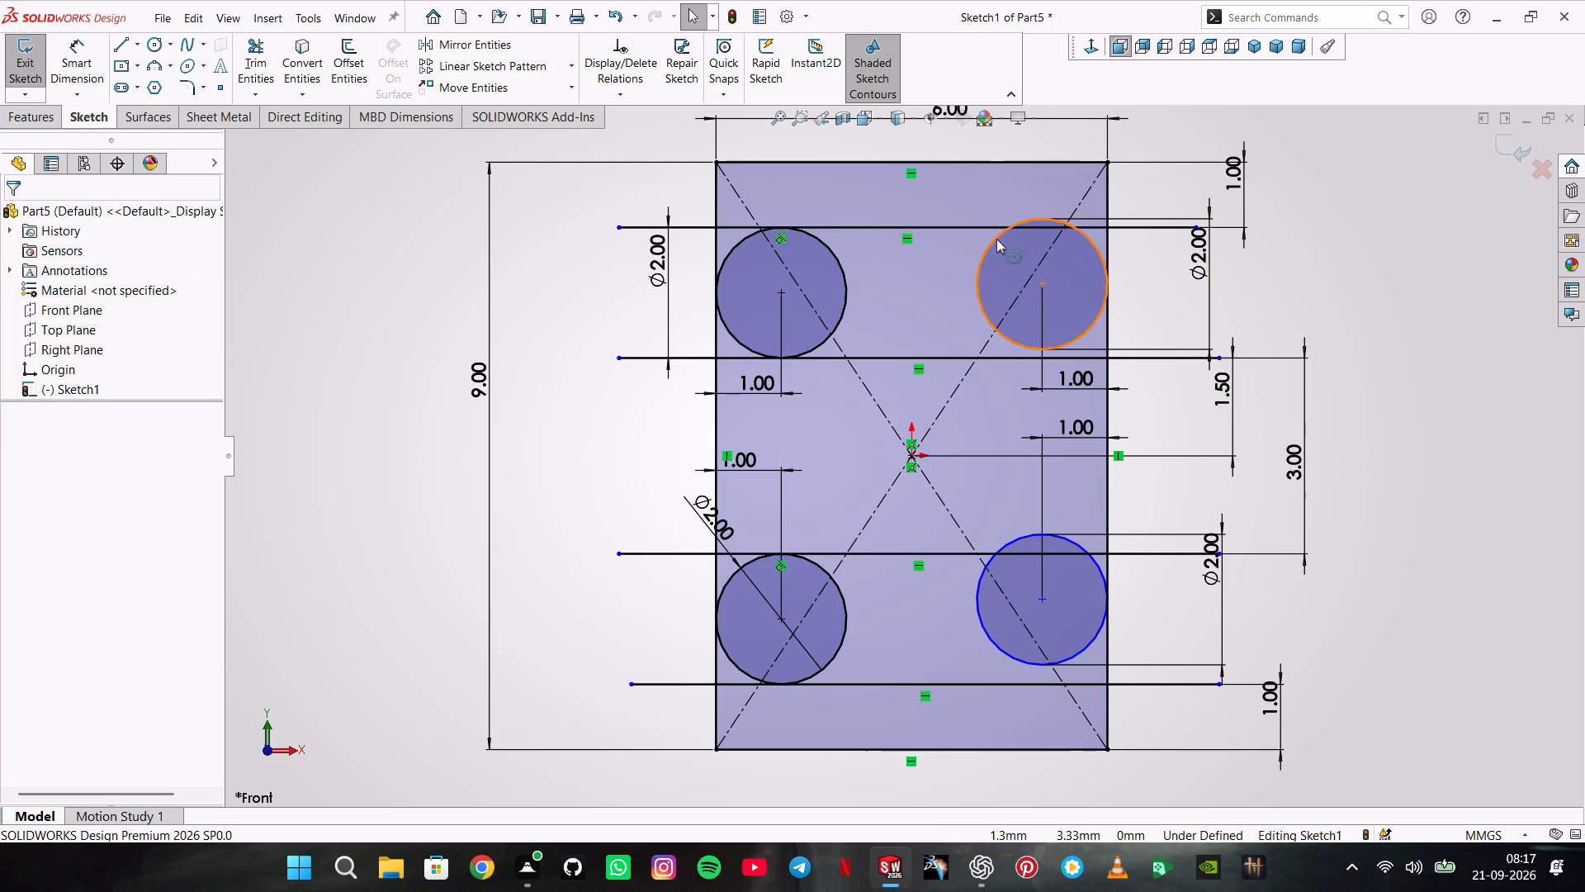
pyautogui.click(996, 239)
pyautogui.keyDown('ctrl'); pyautogui.click(968, 225); pyautogui.keyUp('ctrl')
pyautogui.click(35, 506)
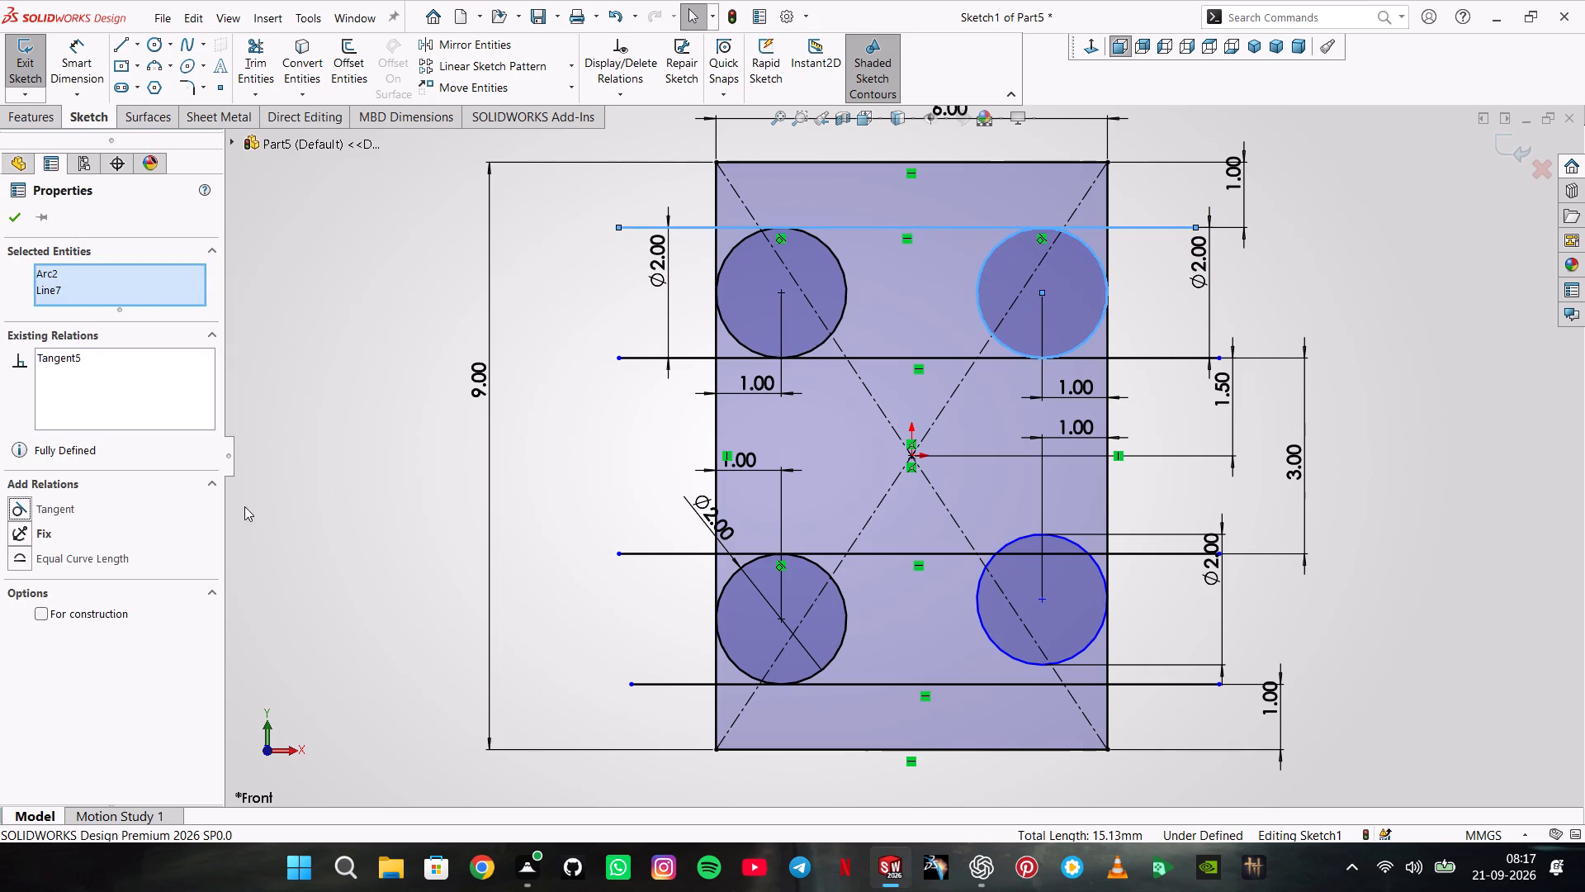
pyautogui.click(491, 465)
# Make the lower-right circle tangent to the upper line of the lower horizontal pair.
pyautogui.keyDown('ctrl'); pyautogui.click(1087, 553); pyautogui.keyUp('ctrl')
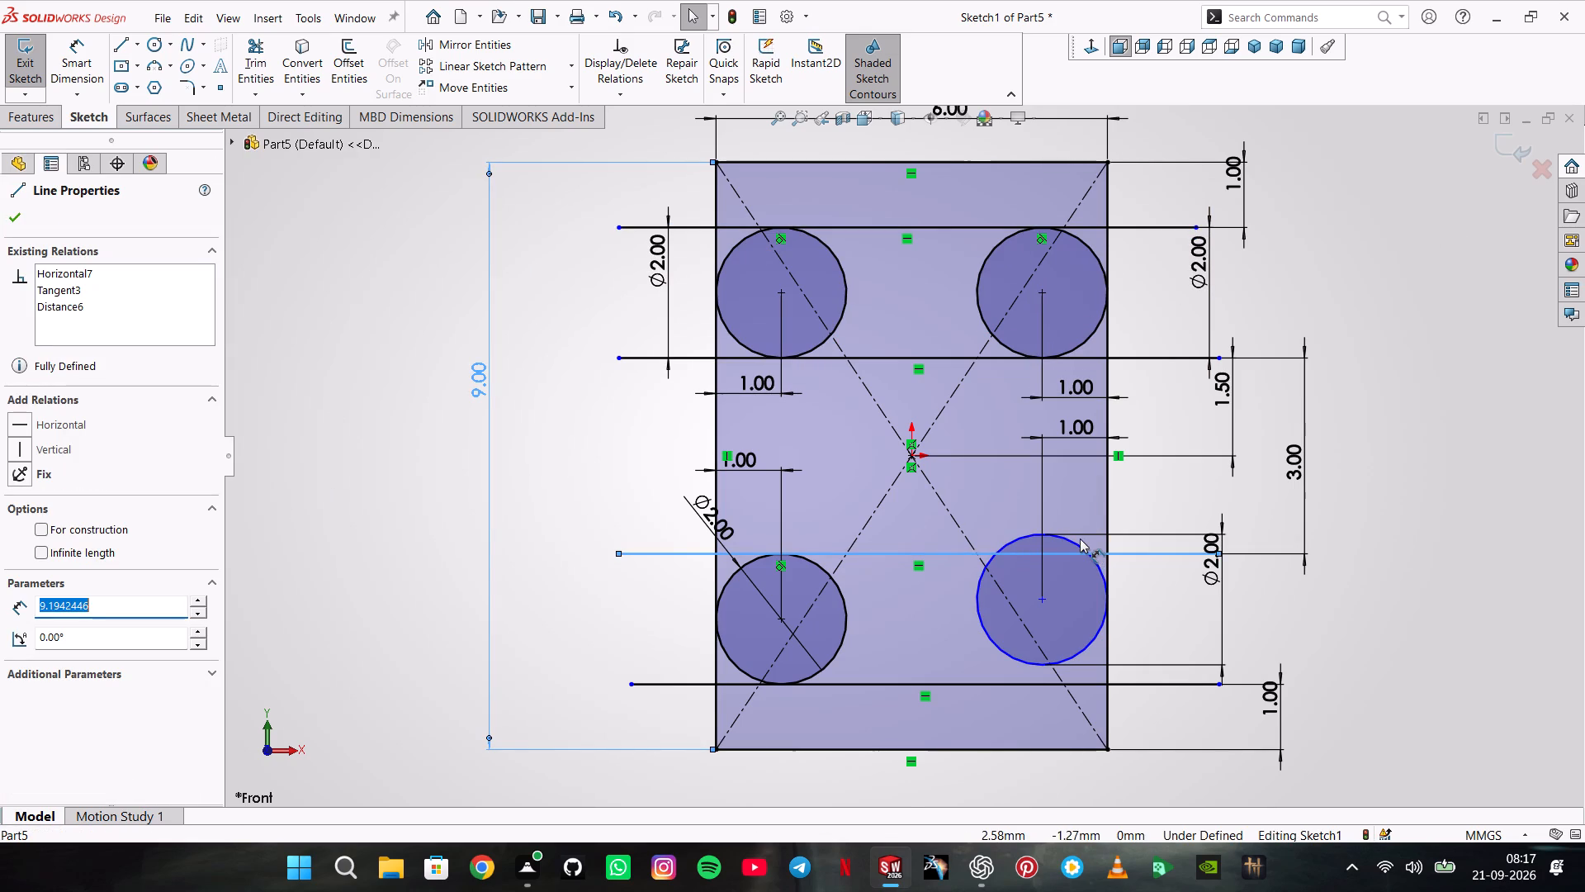
pyautogui.keyDown('ctrl'); pyautogui.click(1076, 541); pyautogui.keyUp('ctrl')
pyautogui.click(418, 259)
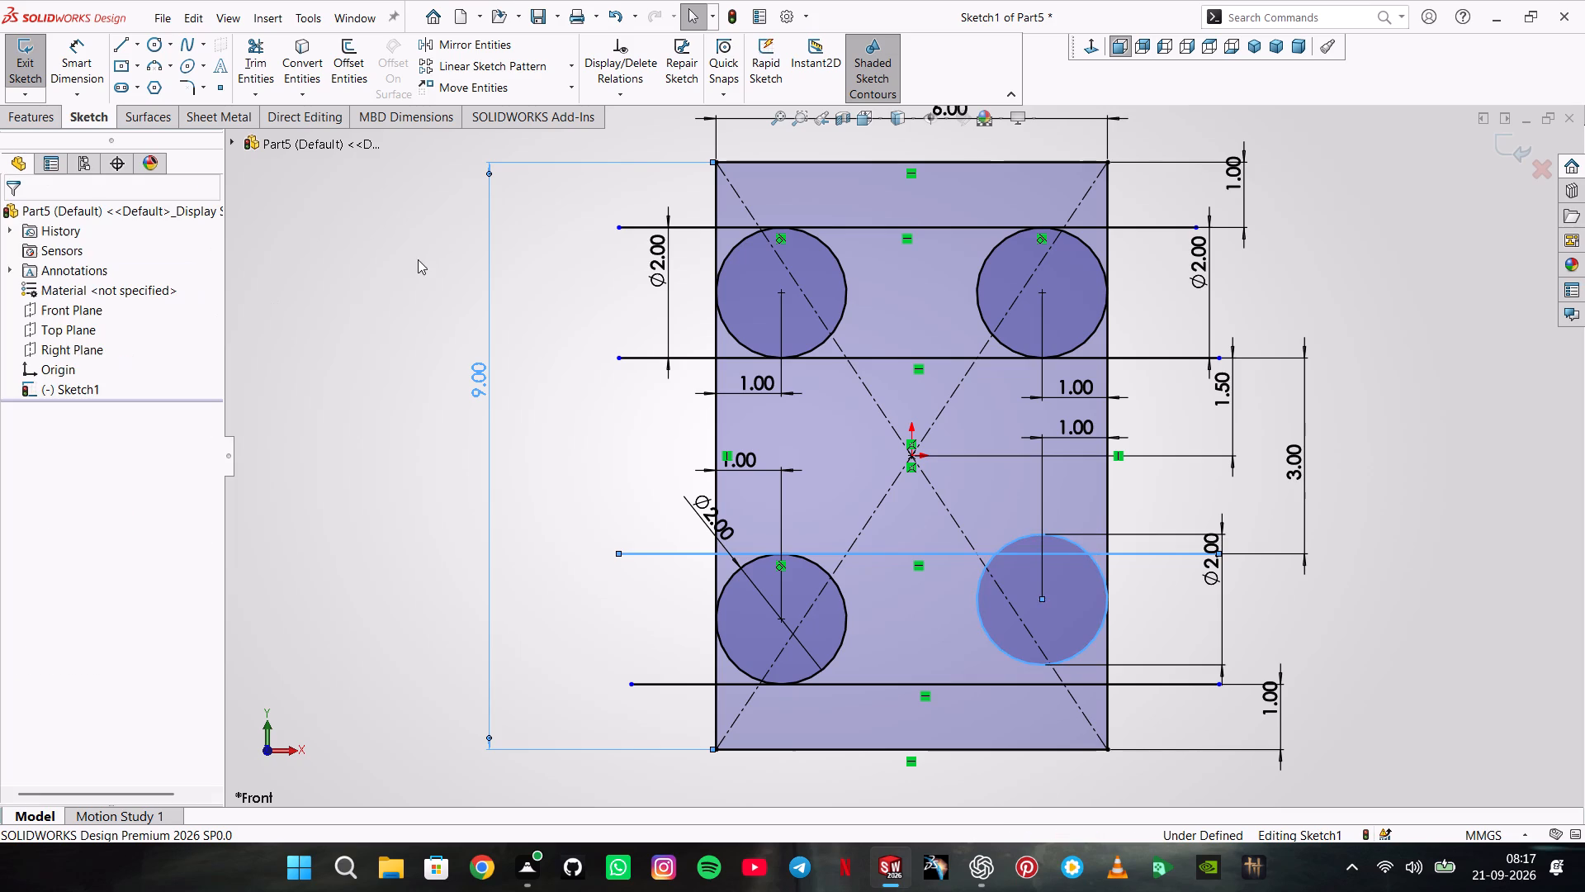
pyautogui.keyDown('ctrl'); pyautogui.click(1083, 543); pyautogui.keyUp('ctrl')
pyautogui.keyDown('ctrl'); pyautogui.click(1070, 552); pyautogui.keyUp('ctrl')
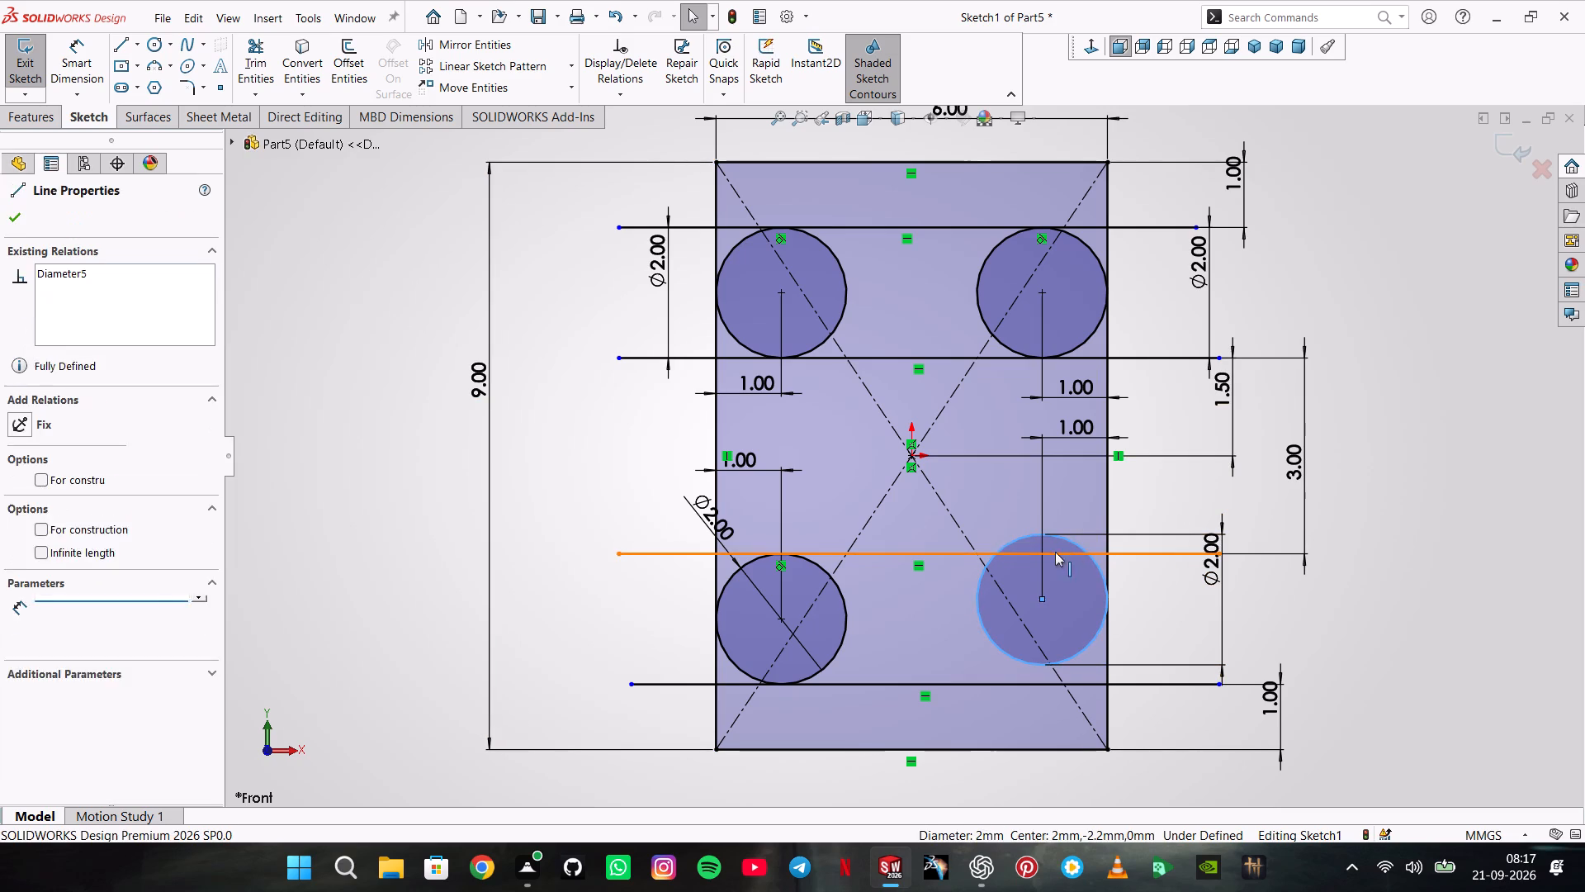
pyautogui.click(98, 502)
pyautogui.click(346, 449)
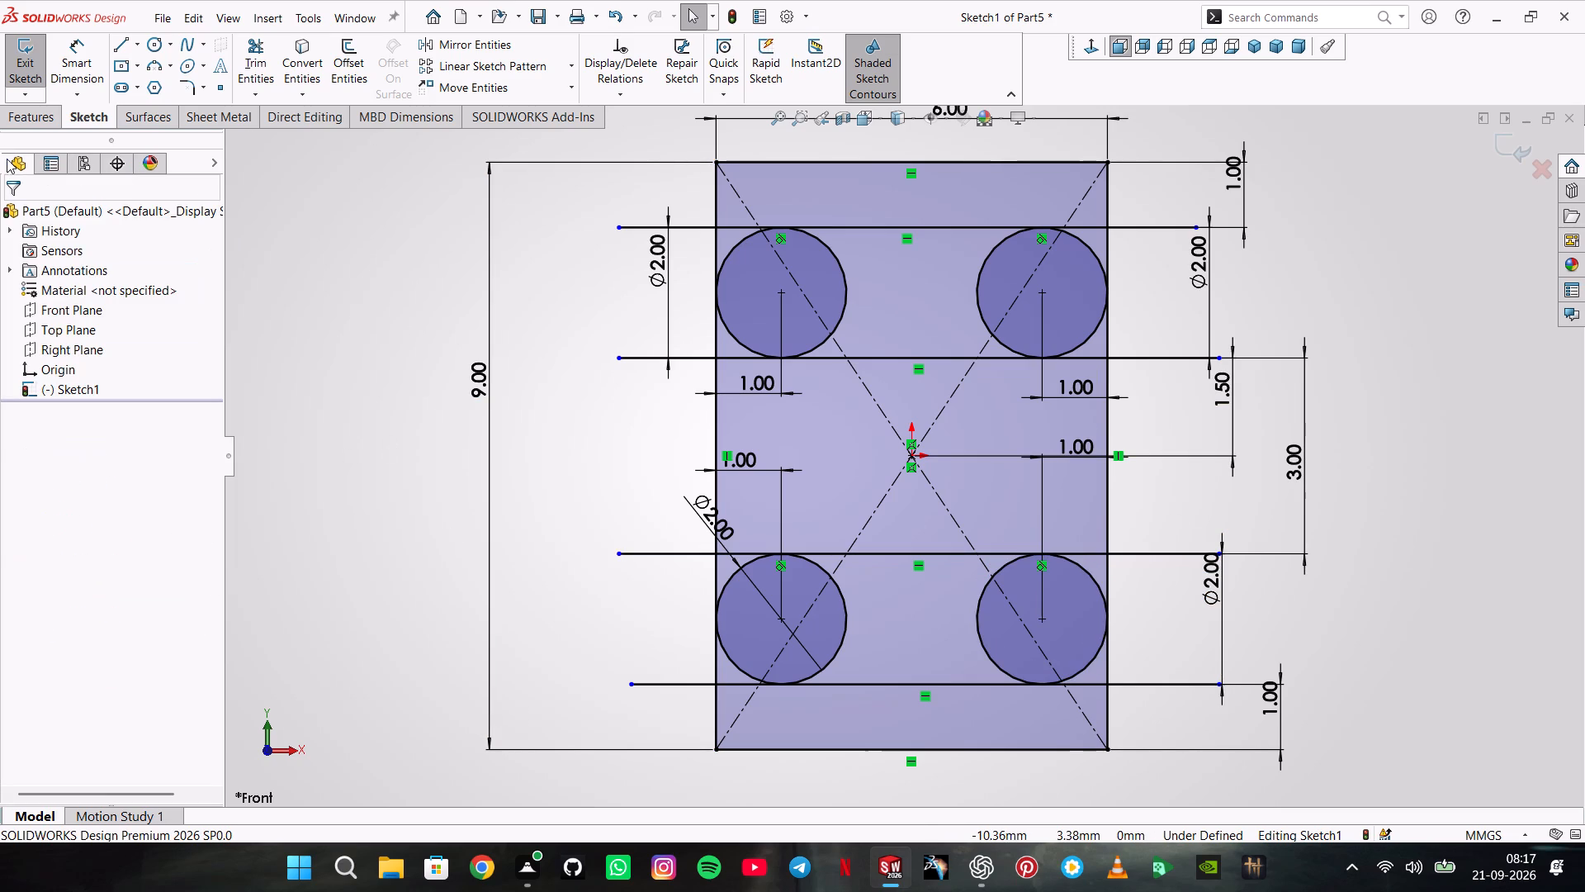
# Trim away the rectangle's left edge between the two upper horizontal lines and the outer half of the upper-left circle.
pyautogui.click(258, 59)
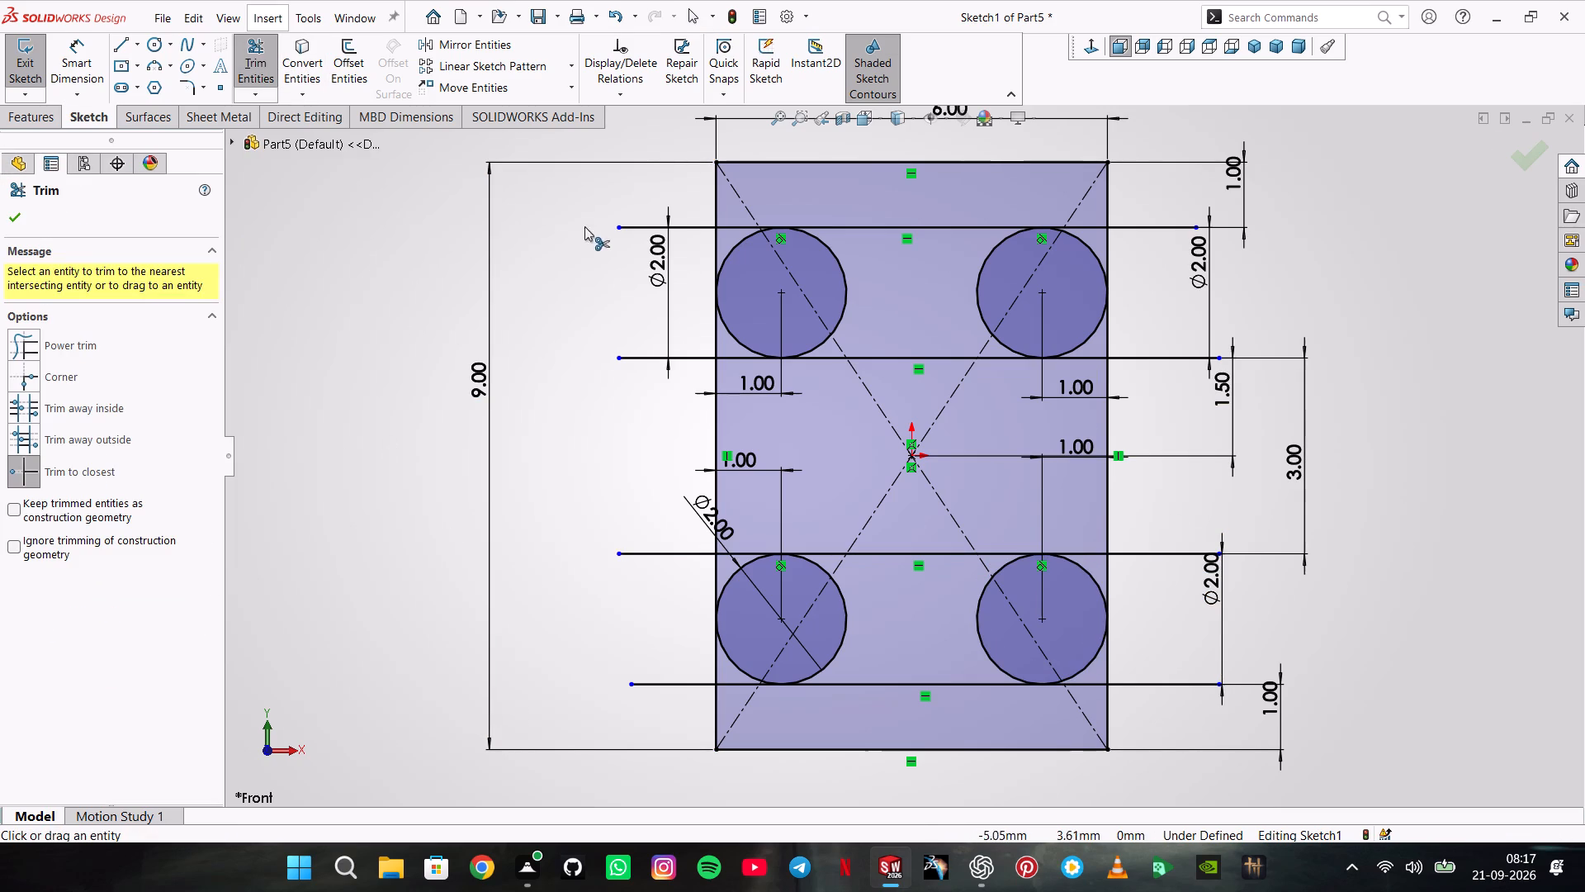
pyautogui.click(712, 240)
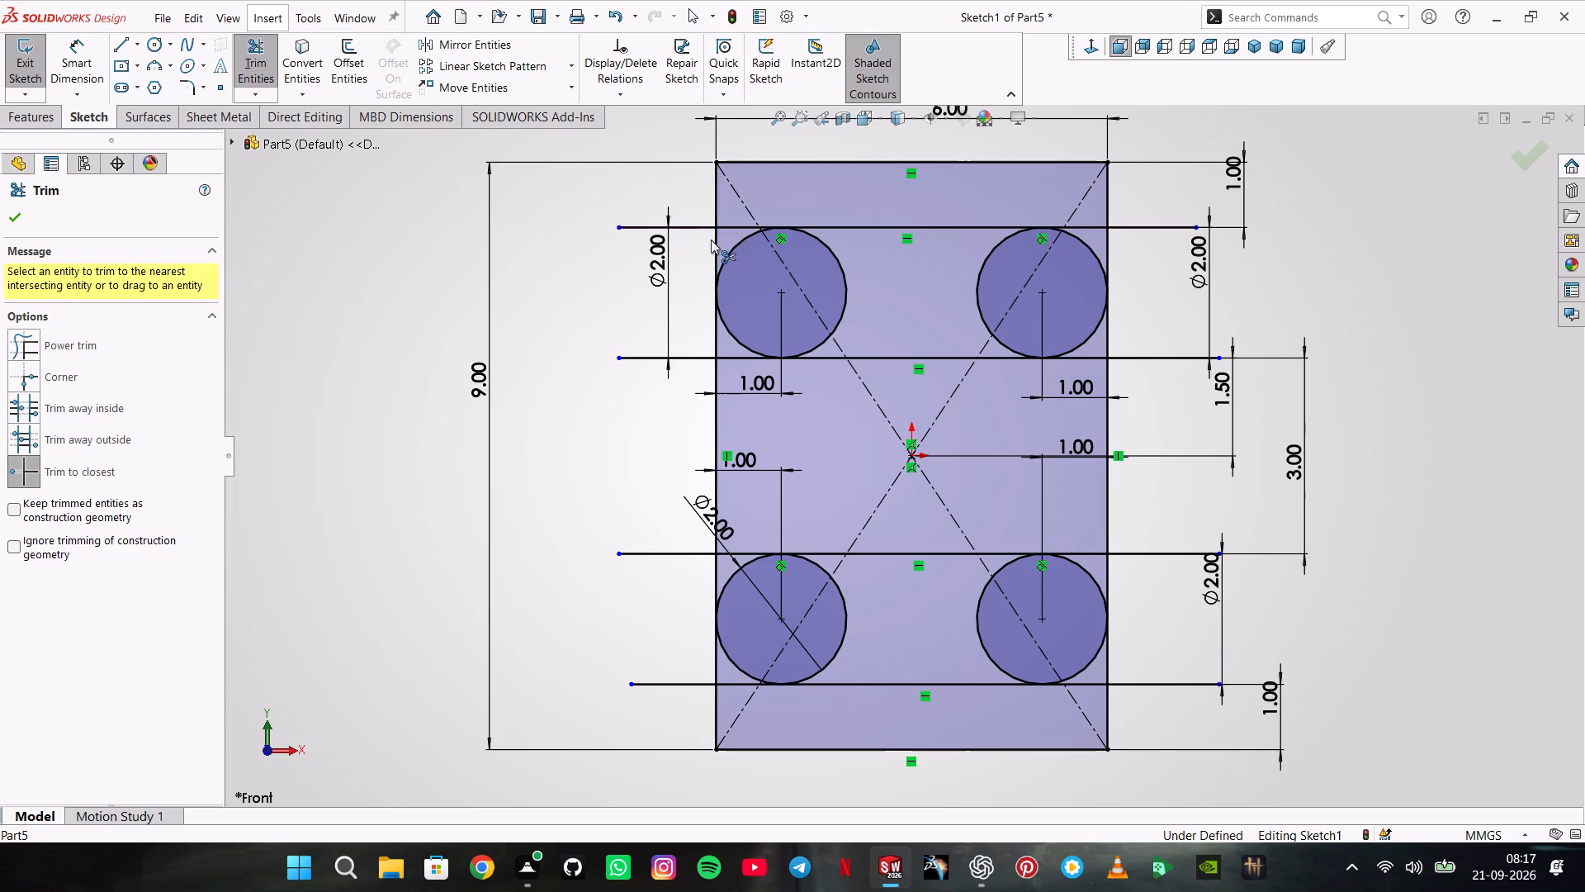
pyautogui.click(721, 268)
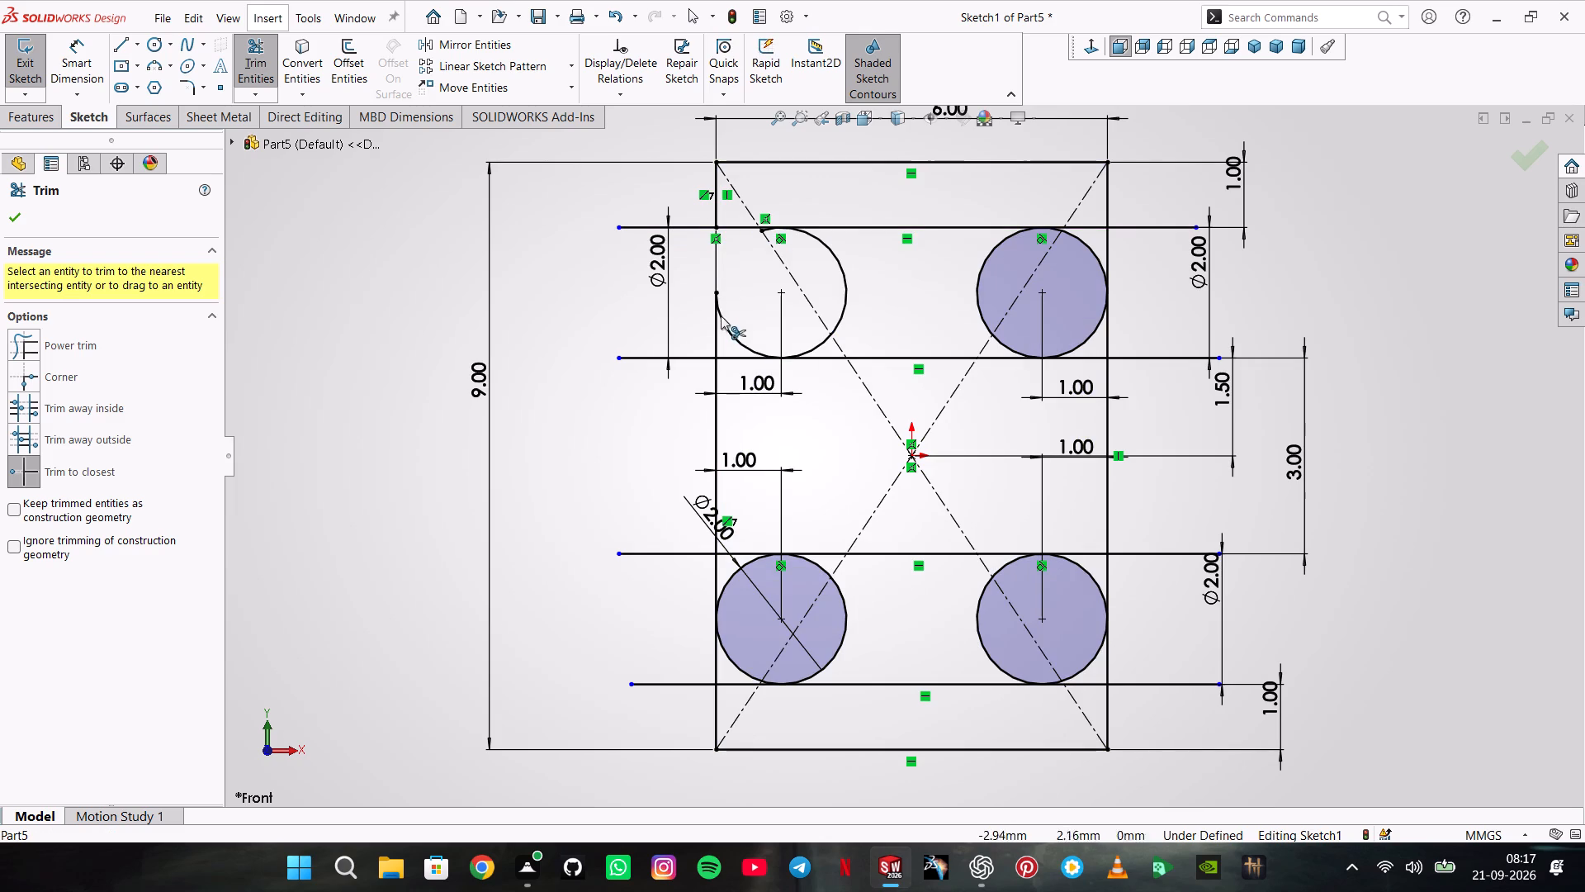
pyautogui.click(721, 324)
pyautogui.click(723, 325)
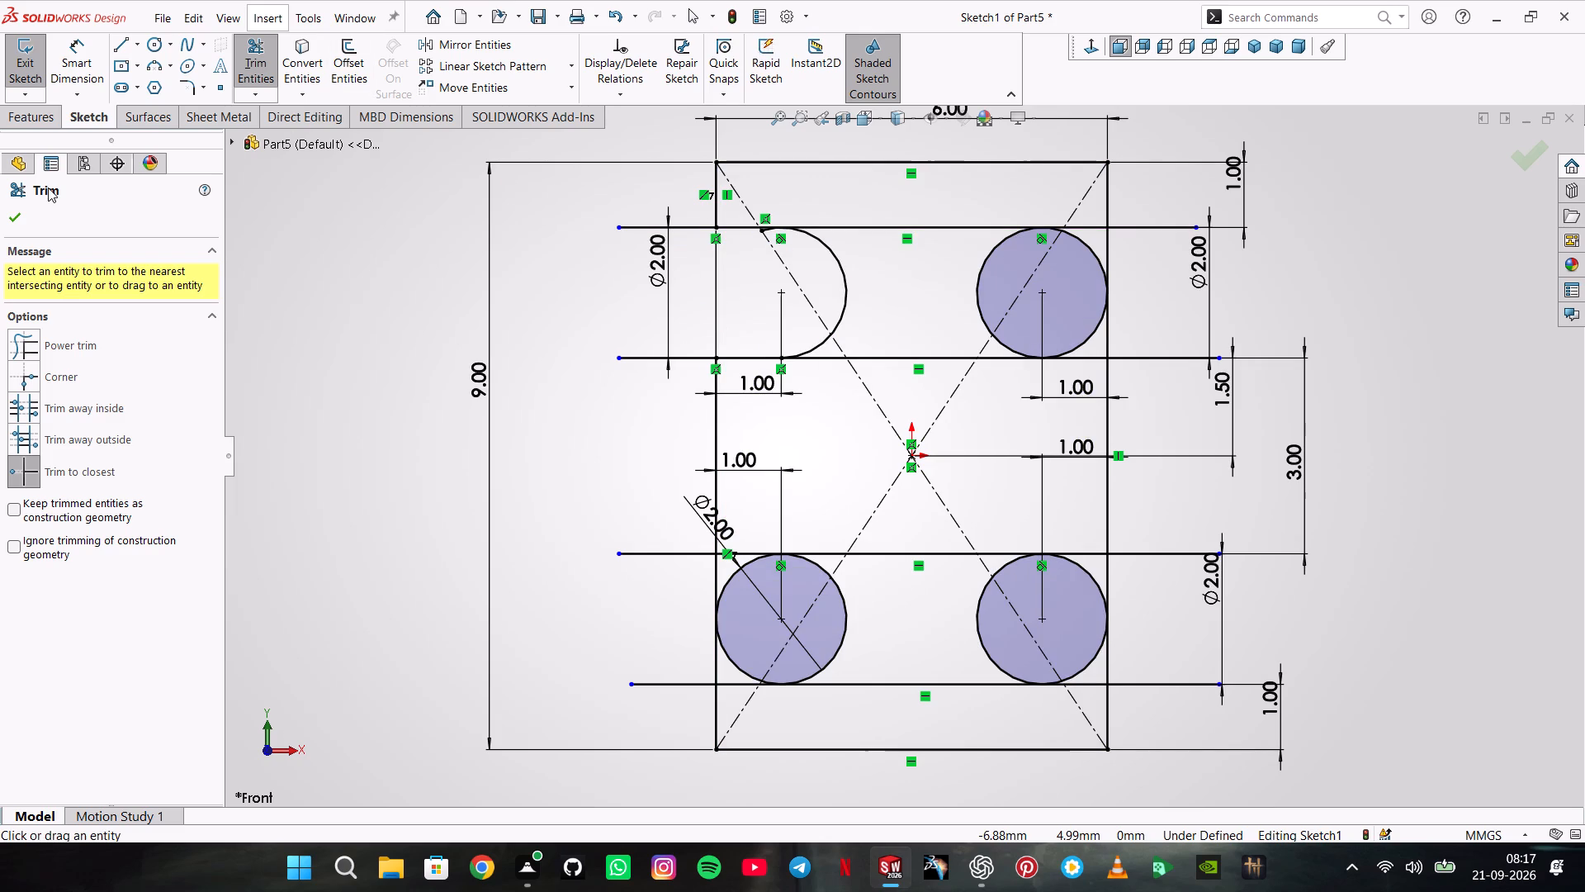
# Power trim the ends of the two upper horizontal lines that overhang the rectangle's left edge.
pyautogui.click(33, 341)
pyautogui.moveTo(679, 199); pyautogui.dragTo(683, 254)
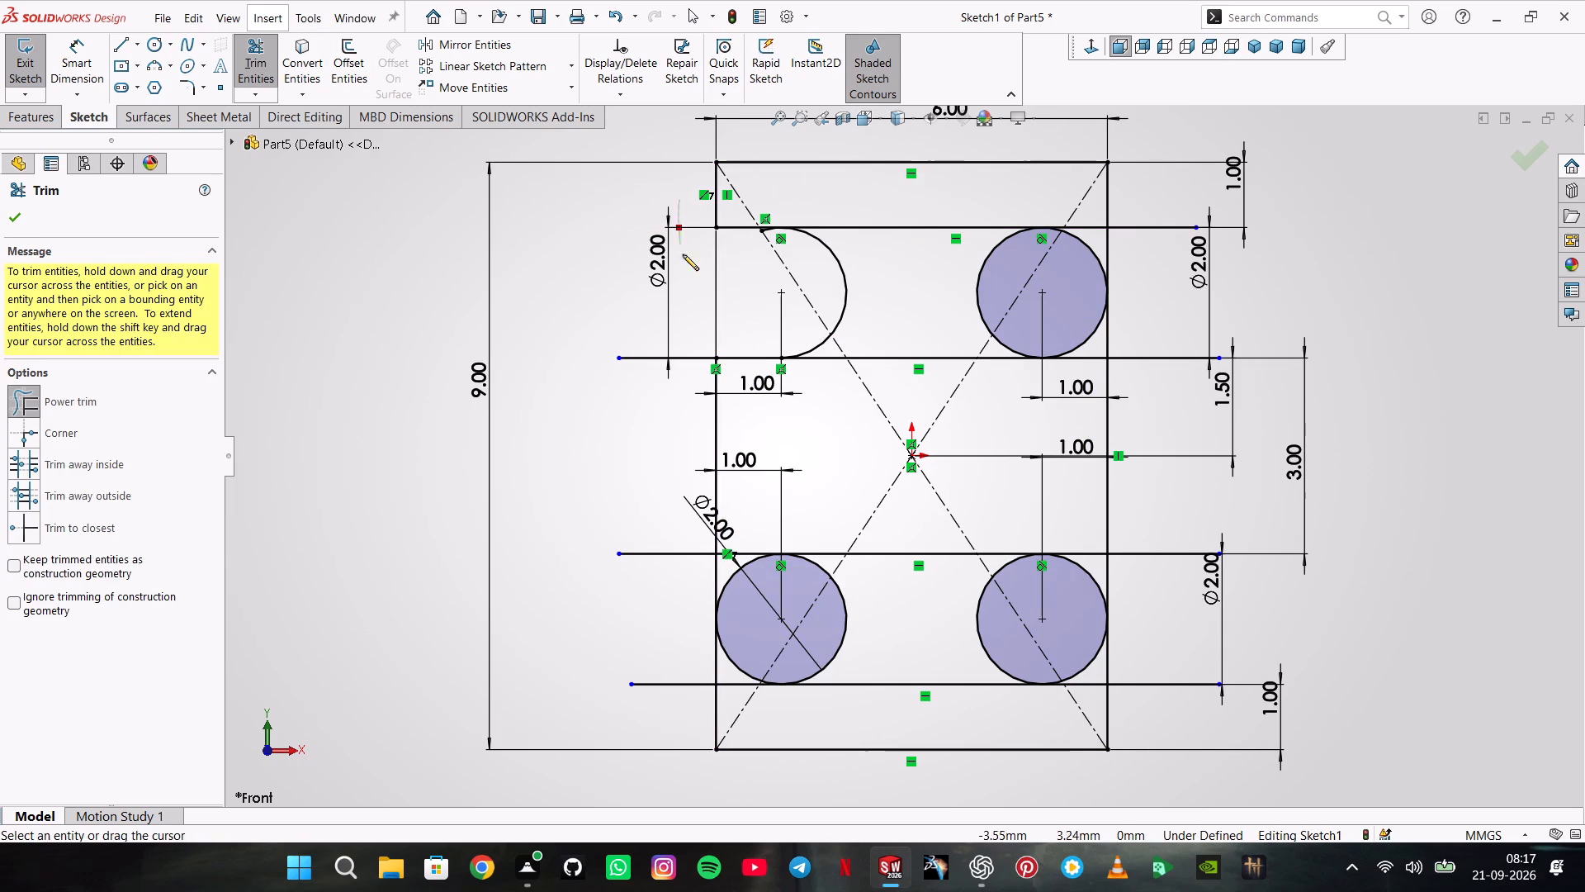
pyautogui.moveTo(683, 254); pyautogui.dragTo(679, 366)
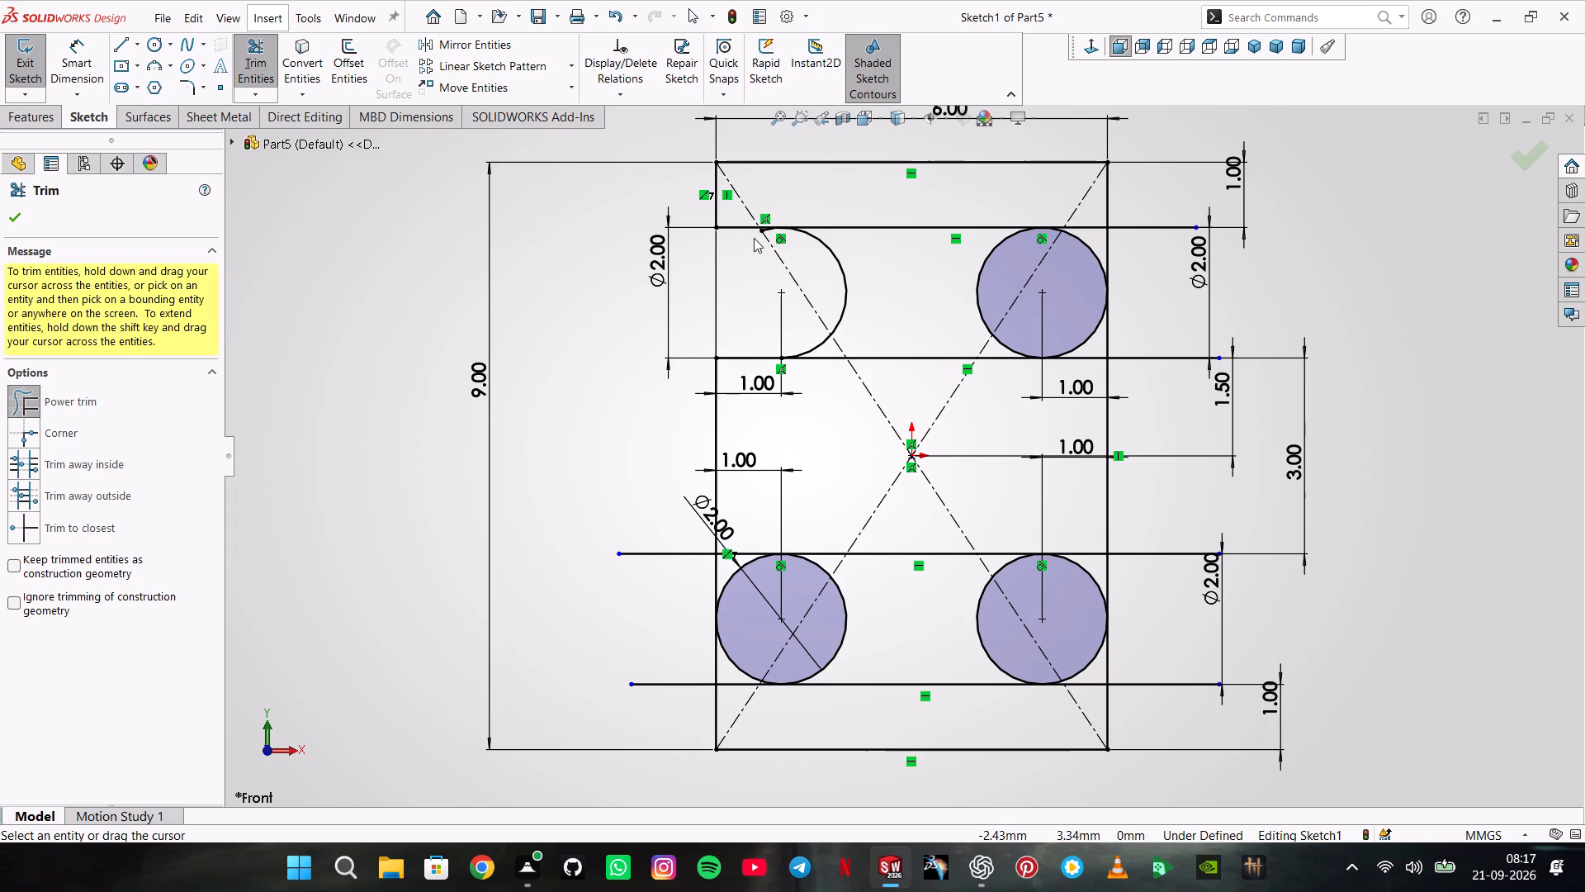
# Power trim the two upper lines' right overhangs, the right edge between them and the upper-right circle's outer half.
pyautogui.moveTo(1168, 209); pyautogui.dragTo(1159, 219)
pyautogui.moveTo(1159, 219); pyautogui.dragTo(1157, 362)
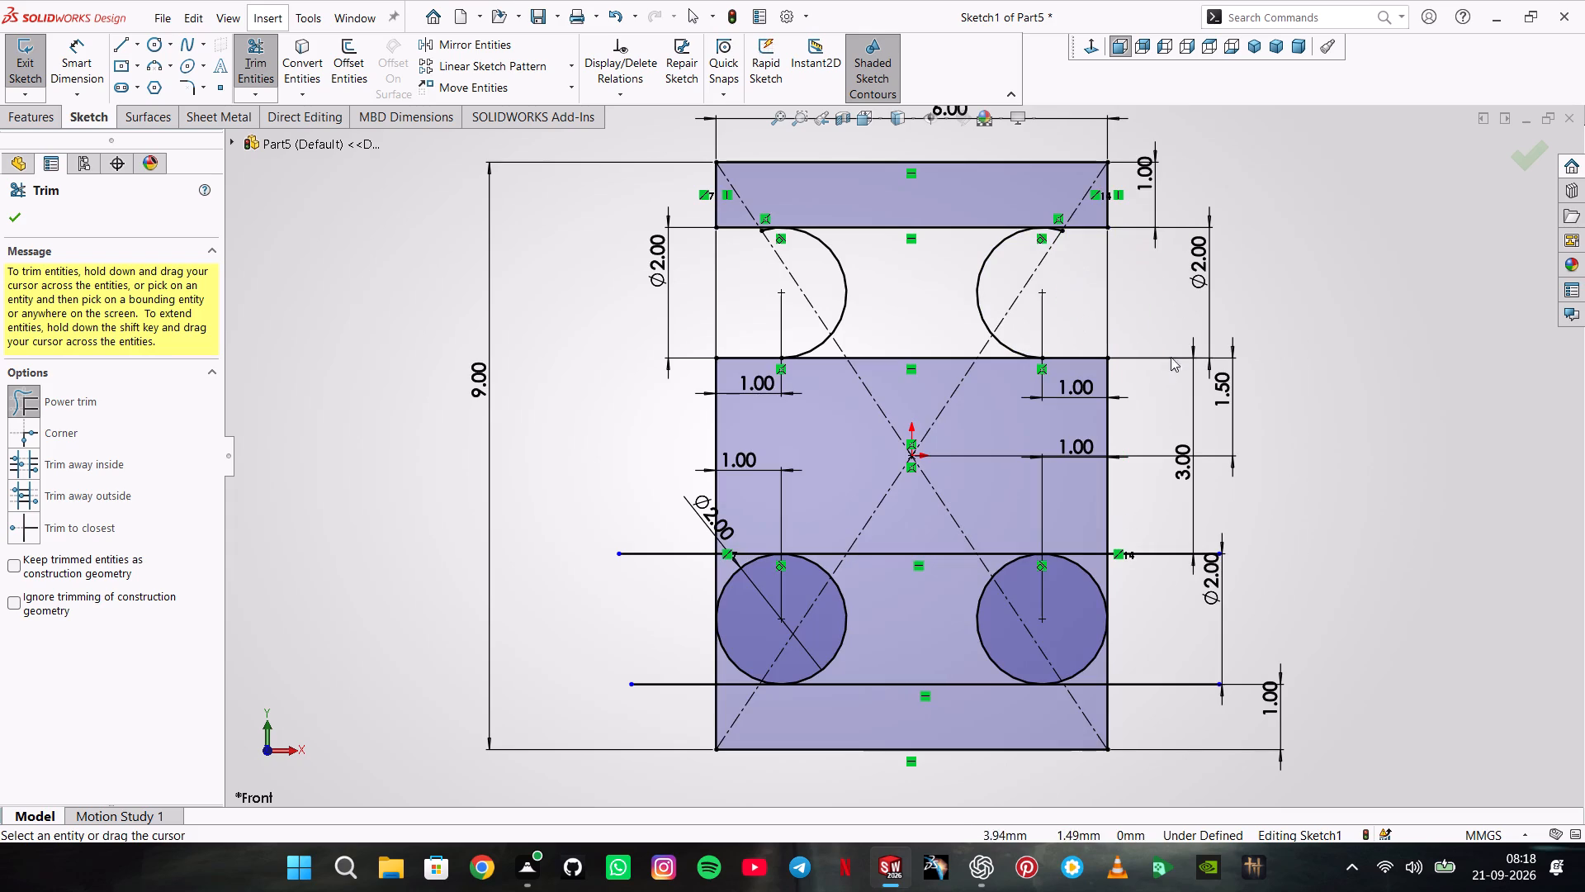
# Power trim the lower line pair's overhangs, the rectangle's side edges between them, and the outer halves of both lower circles.
pyautogui.scroll(1, 1191, 571)
pyautogui.moveTo(1123, 517); pyautogui.dragTo(1122, 517)
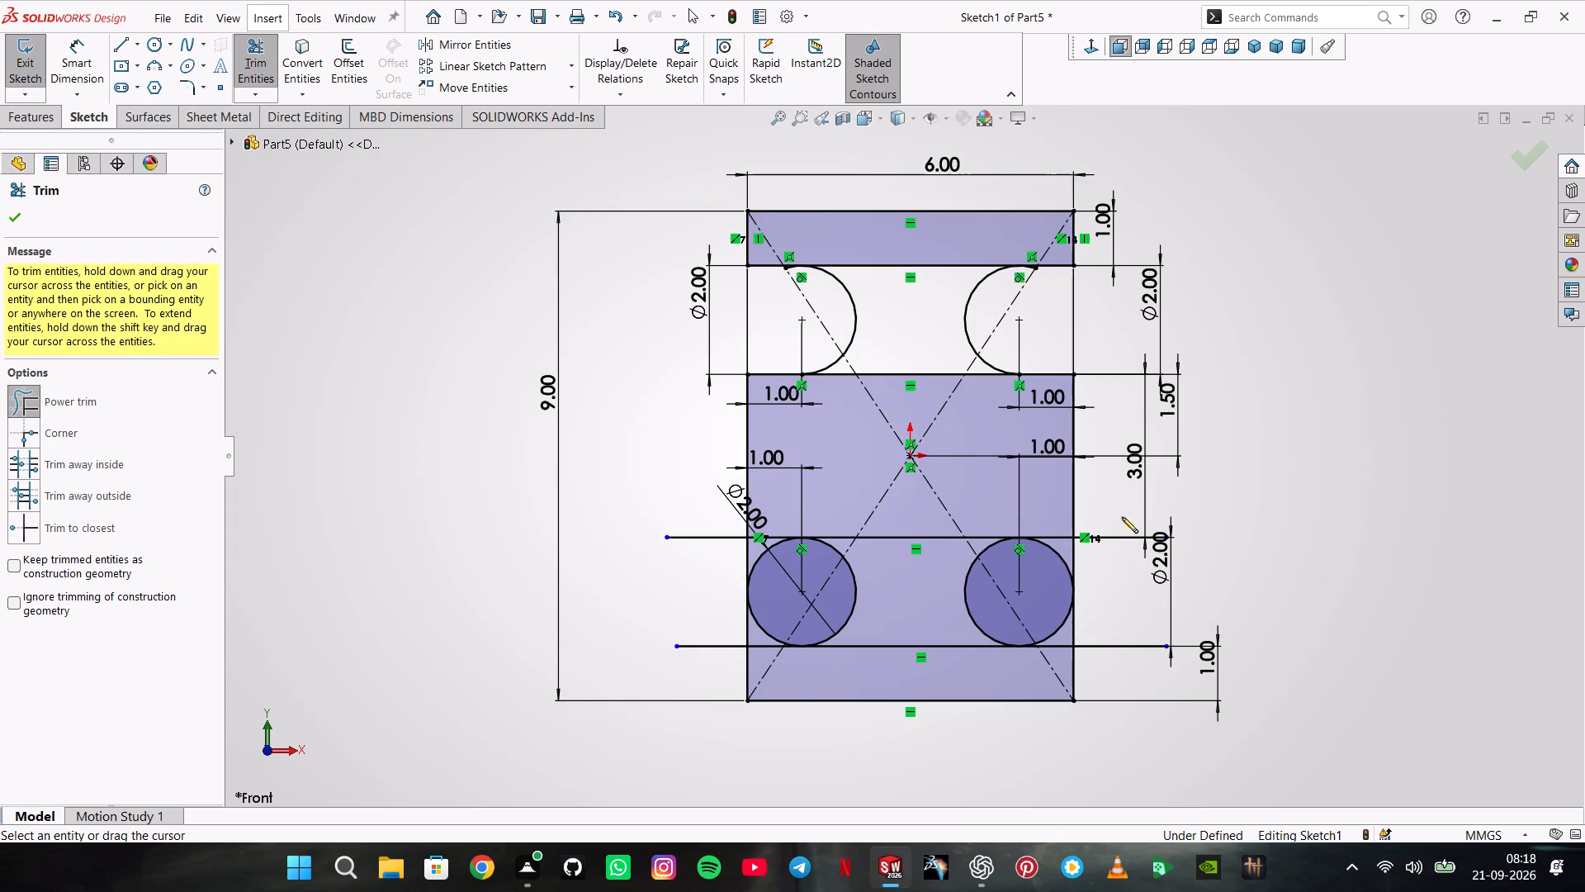
pyautogui.moveTo(1122, 517); pyautogui.dragTo(1109, 651)
pyautogui.moveTo(702, 515); pyautogui.dragTo(711, 550)
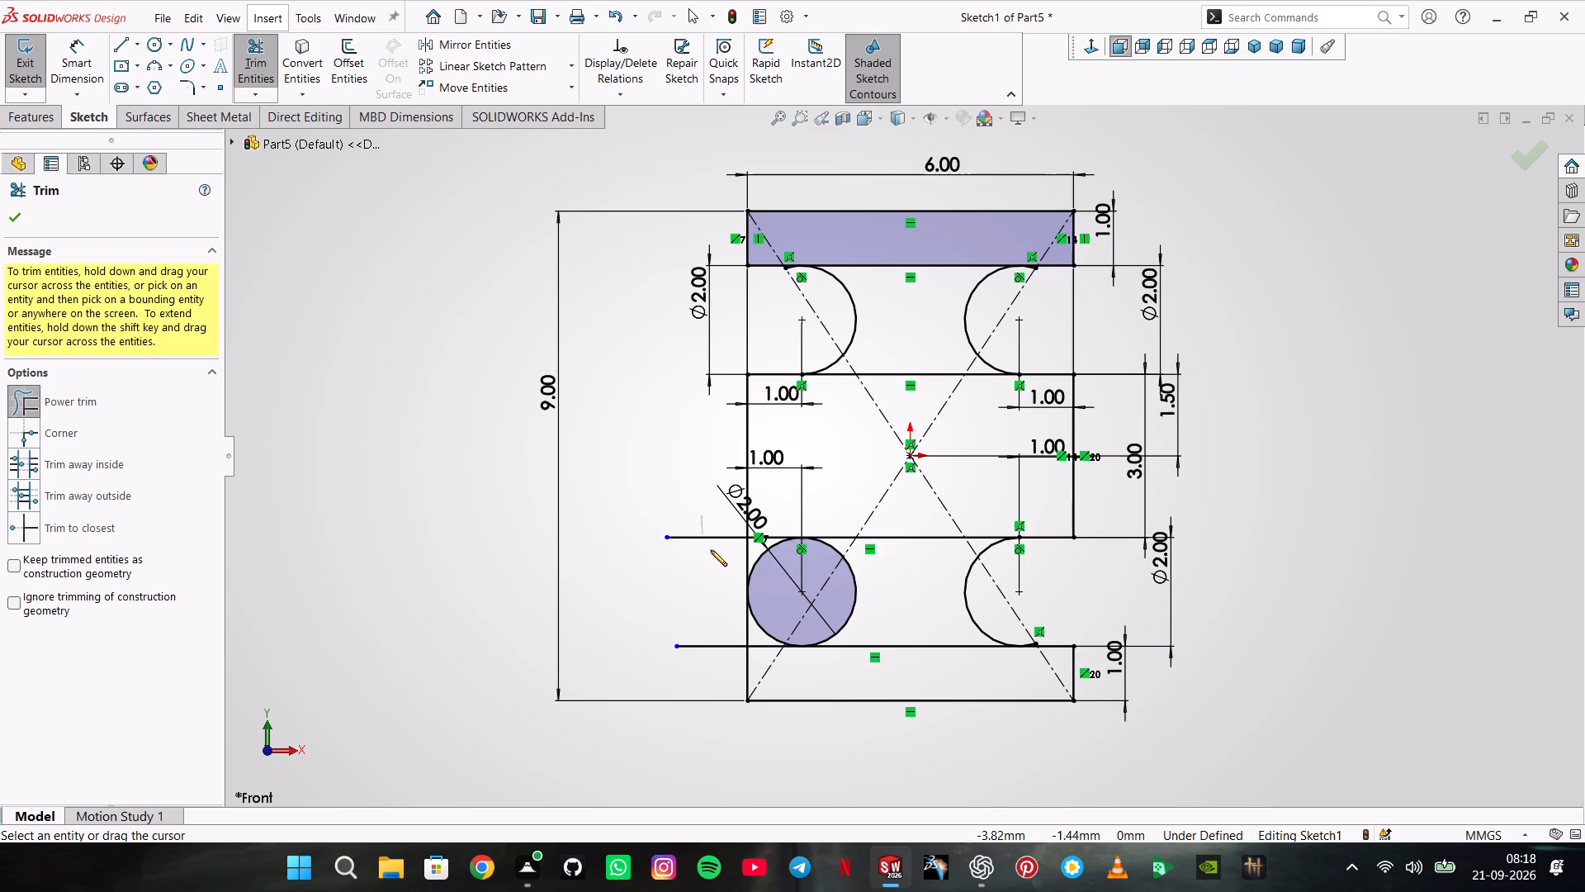
pyautogui.moveTo(711, 550); pyautogui.dragTo(716, 651)
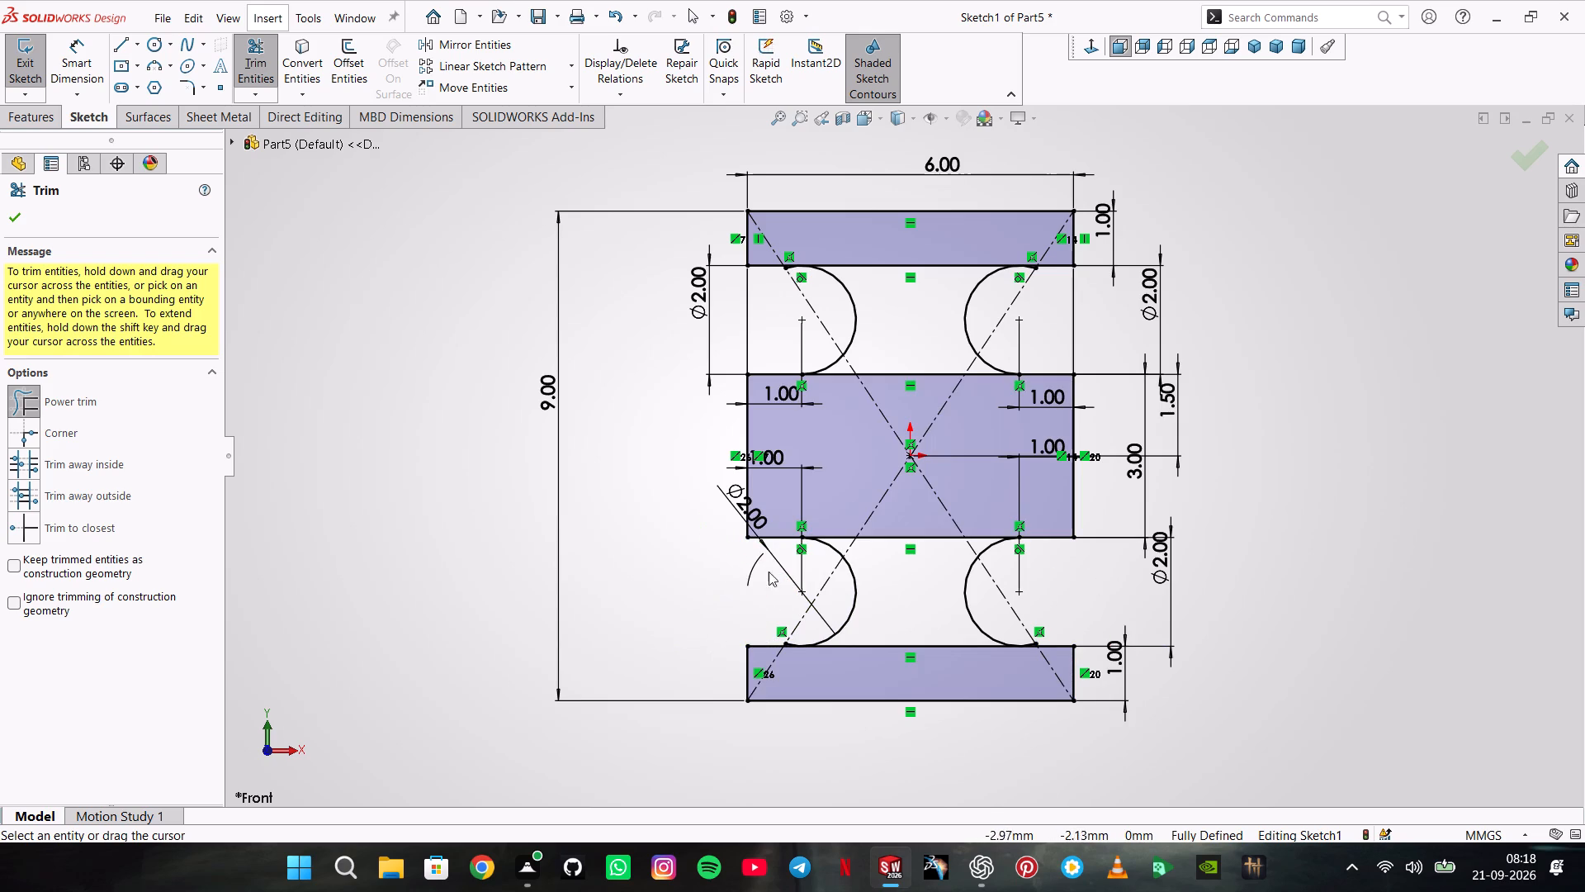
# Use Trim to closest to remove the short arc stubs extending past the bottom tangent points of the two lower circles.
pyautogui.scroll(-5, 848, 567)
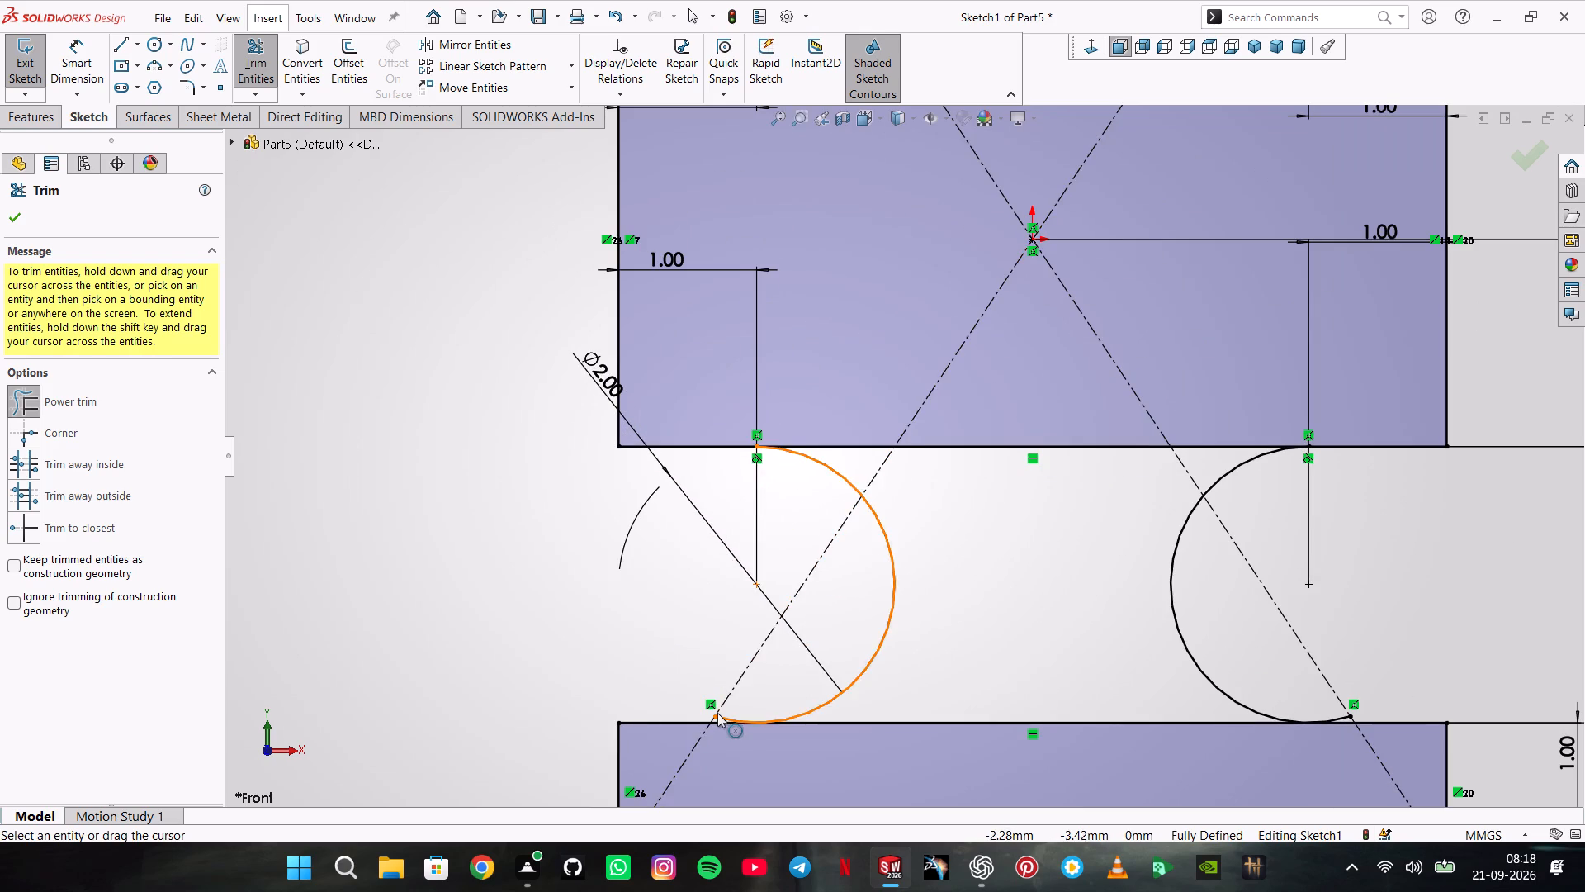
pyautogui.click(83, 532)
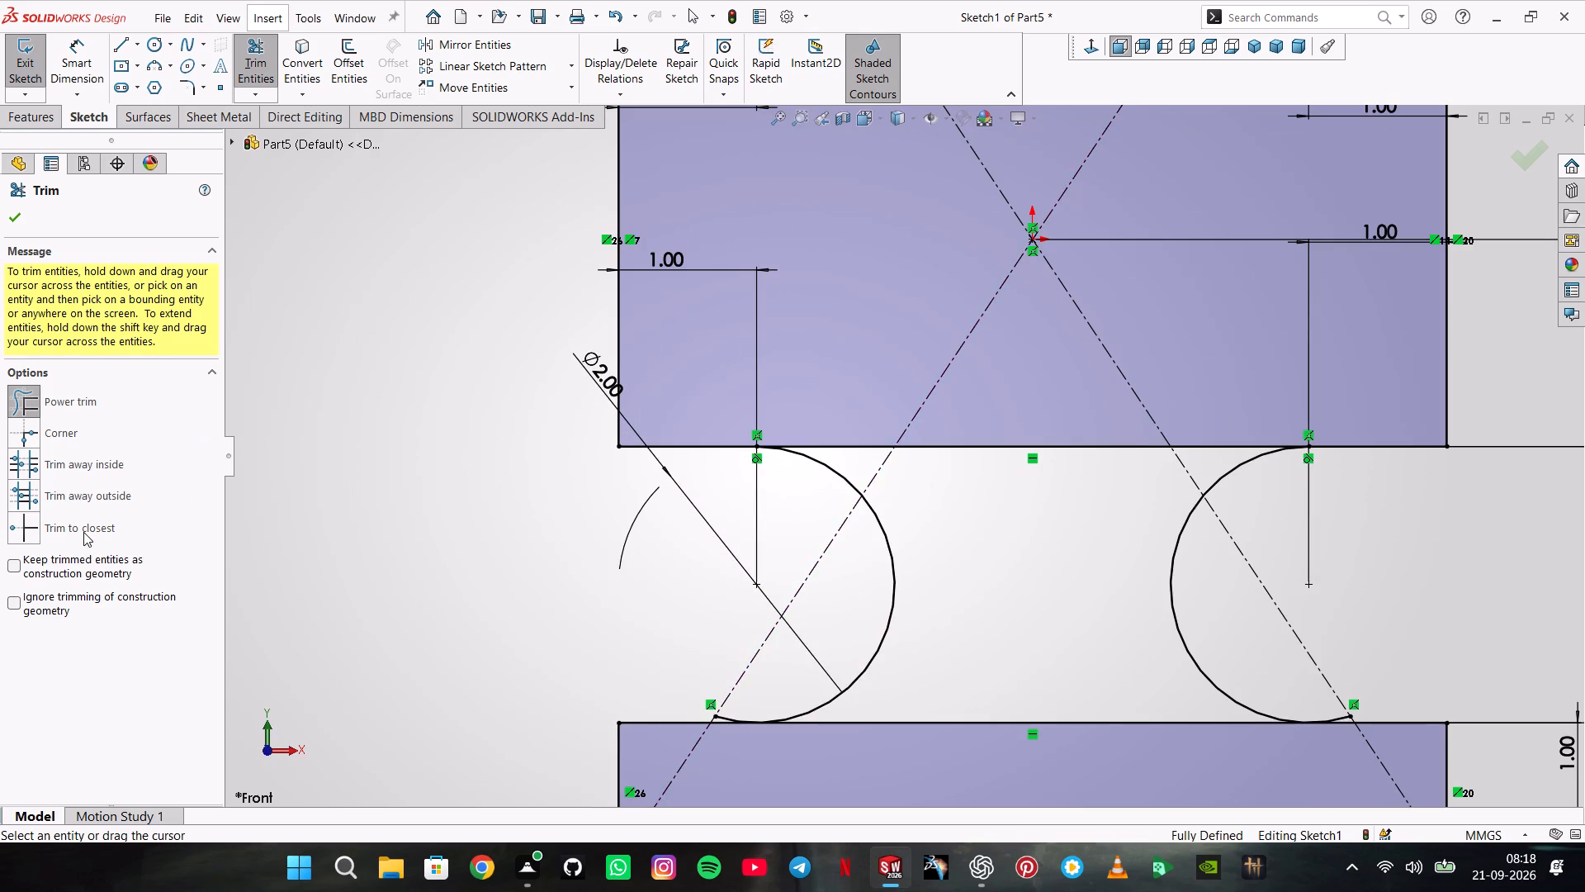
pyautogui.click(34, 533)
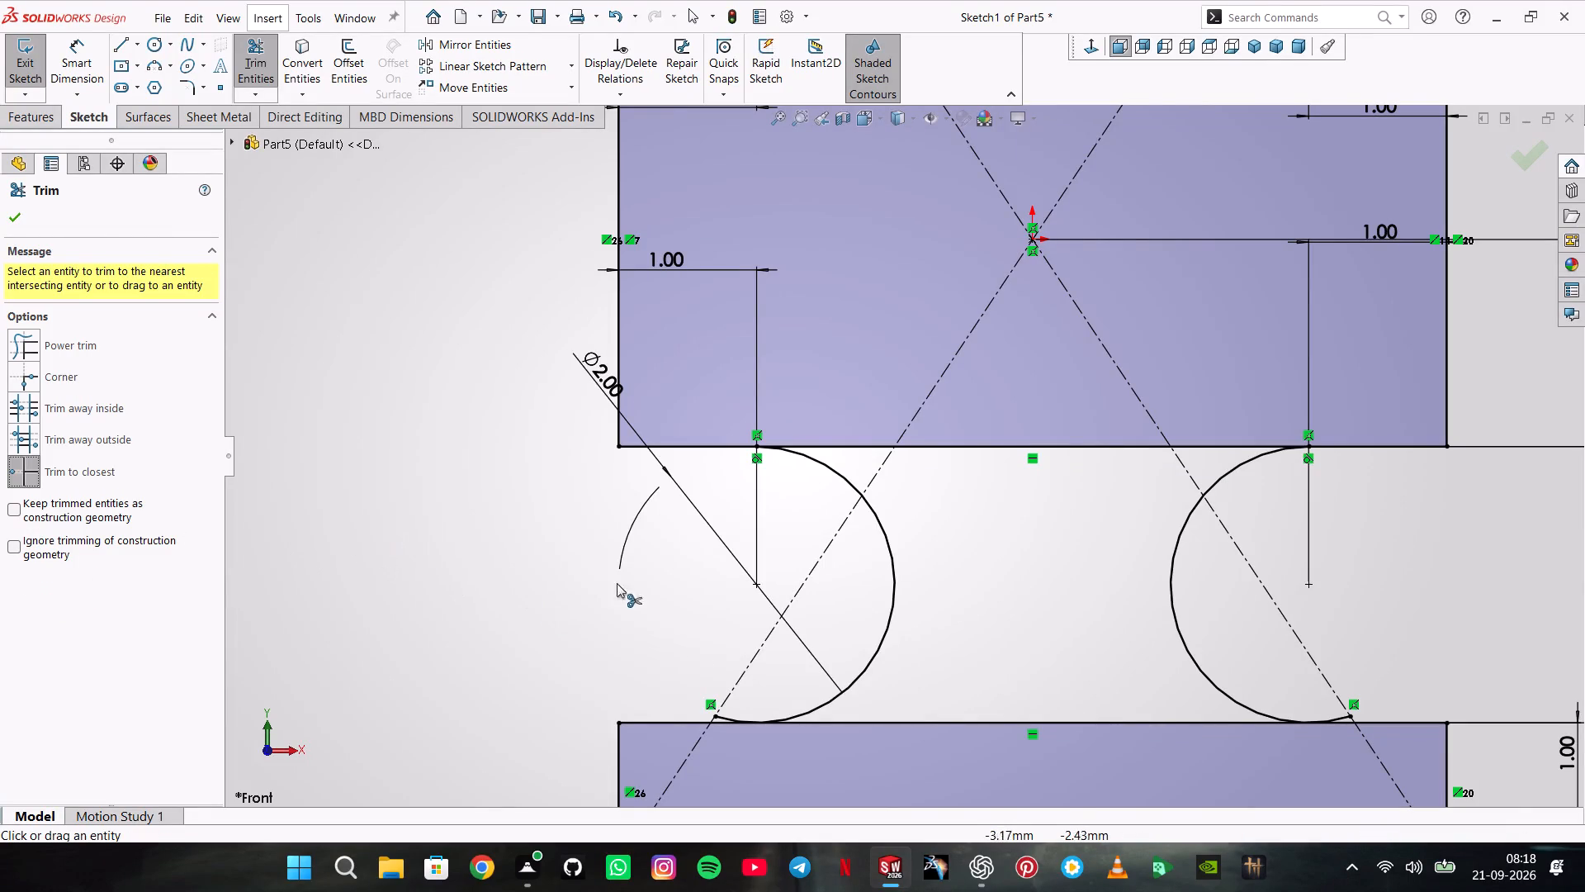
pyautogui.click(723, 717)
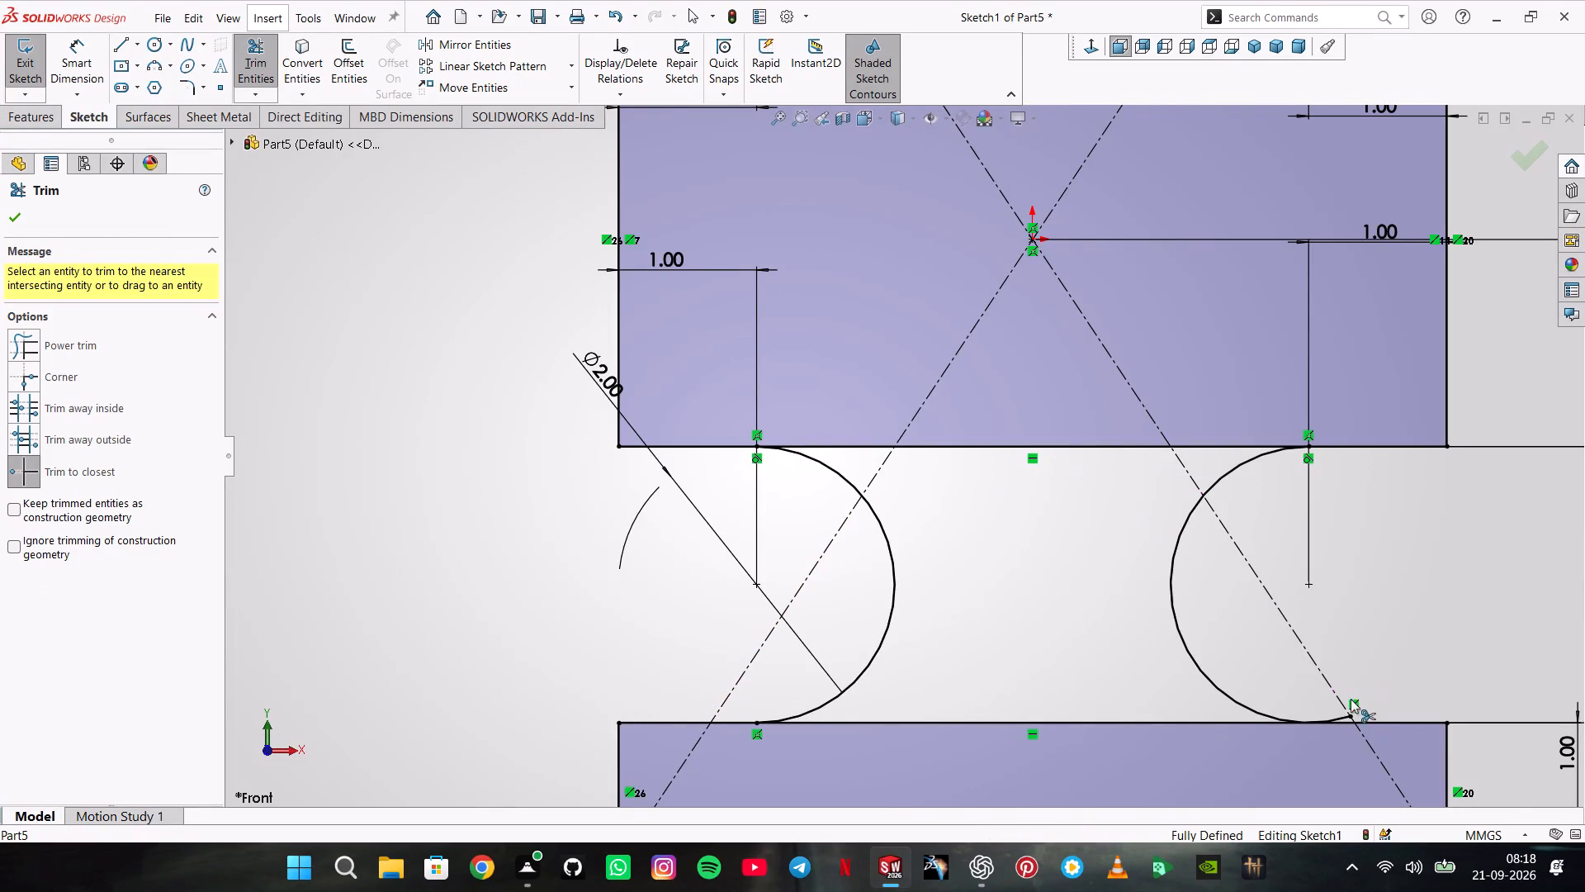
pyautogui.click(1341, 717)
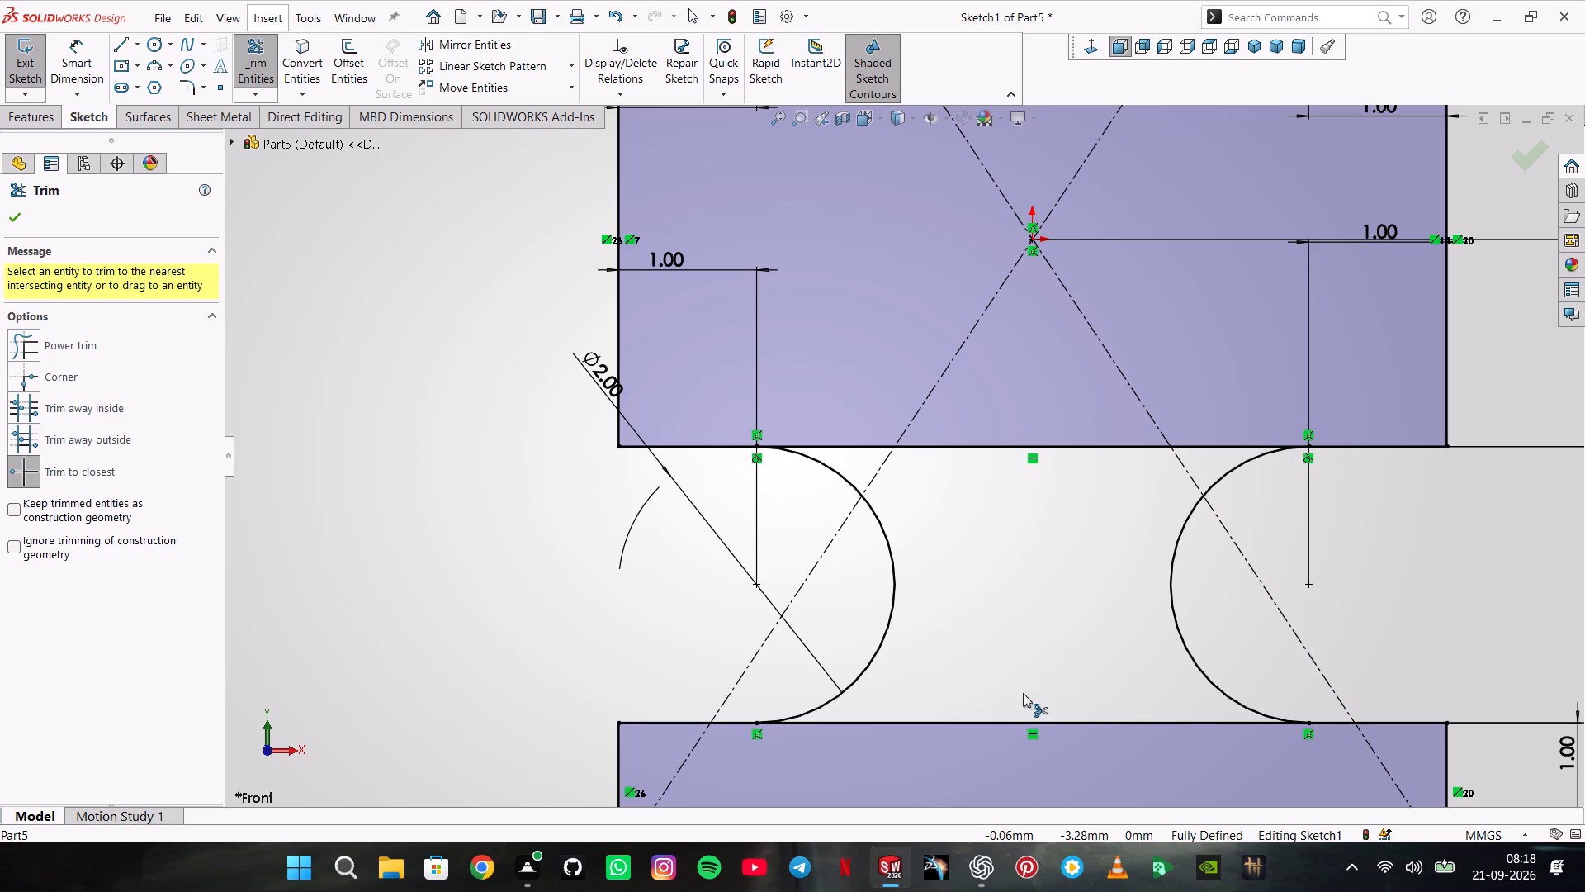
# Trim away the middle spans of the two lower horizontal lines between the lower arcs.
pyautogui.click(1089, 726)
pyautogui.click(1058, 449)
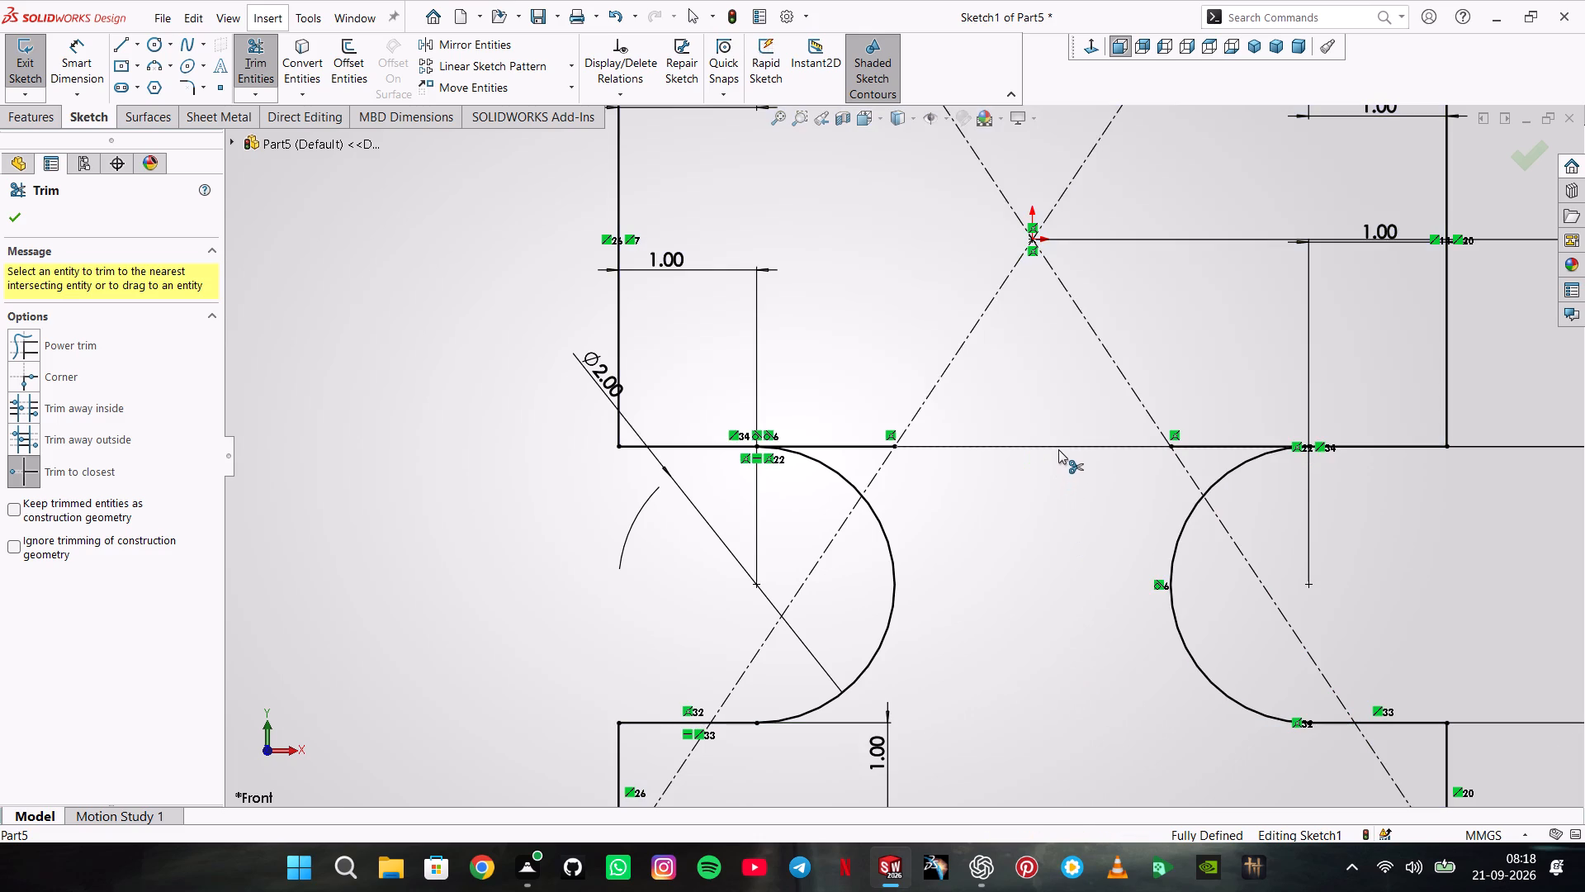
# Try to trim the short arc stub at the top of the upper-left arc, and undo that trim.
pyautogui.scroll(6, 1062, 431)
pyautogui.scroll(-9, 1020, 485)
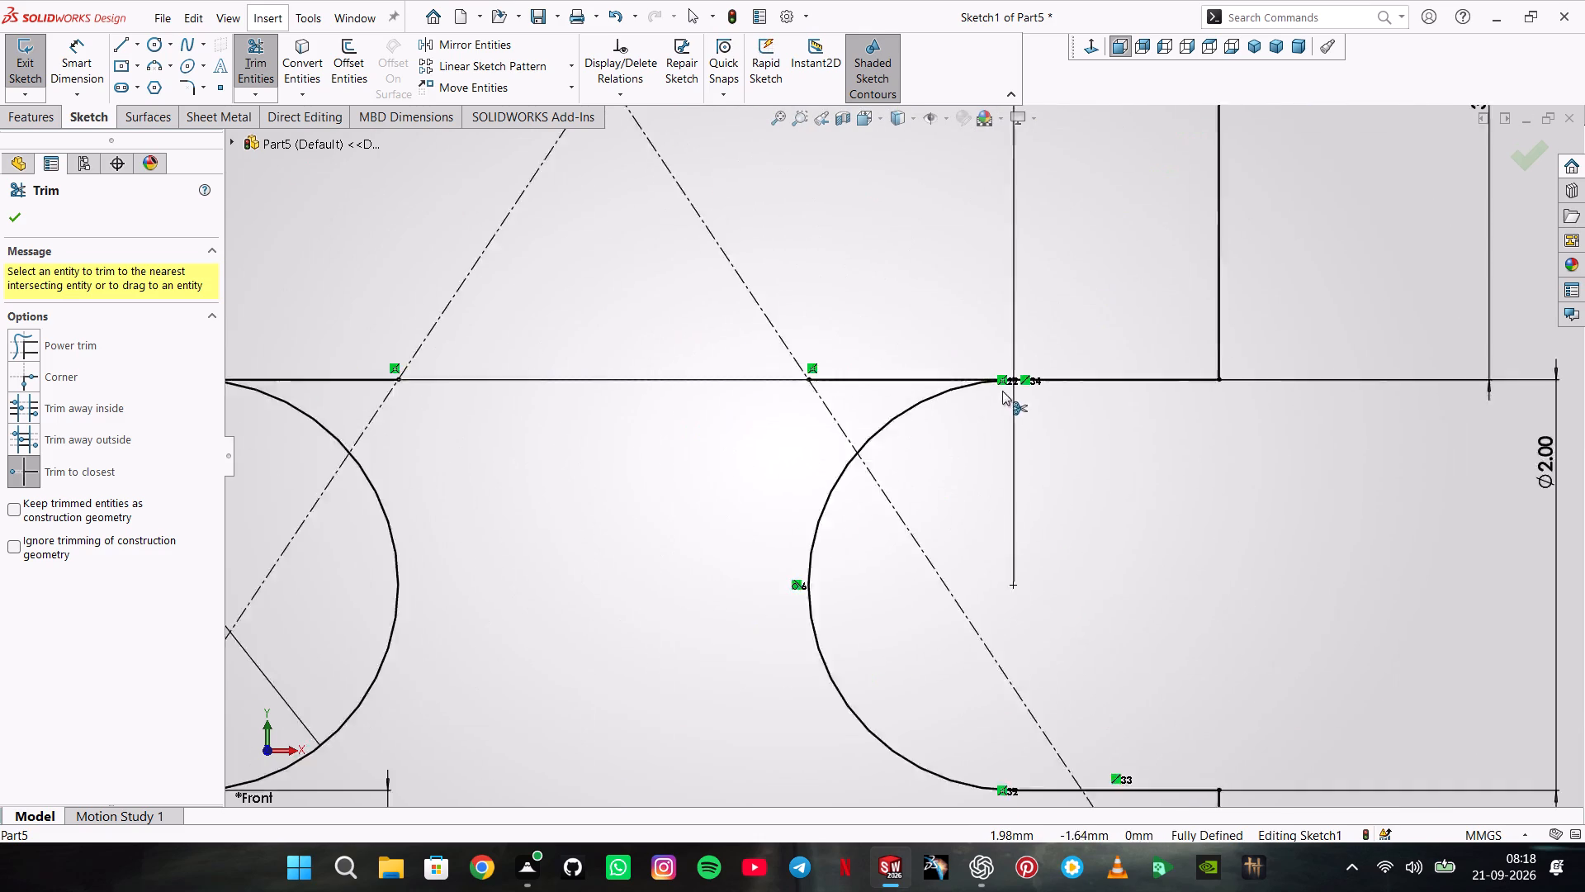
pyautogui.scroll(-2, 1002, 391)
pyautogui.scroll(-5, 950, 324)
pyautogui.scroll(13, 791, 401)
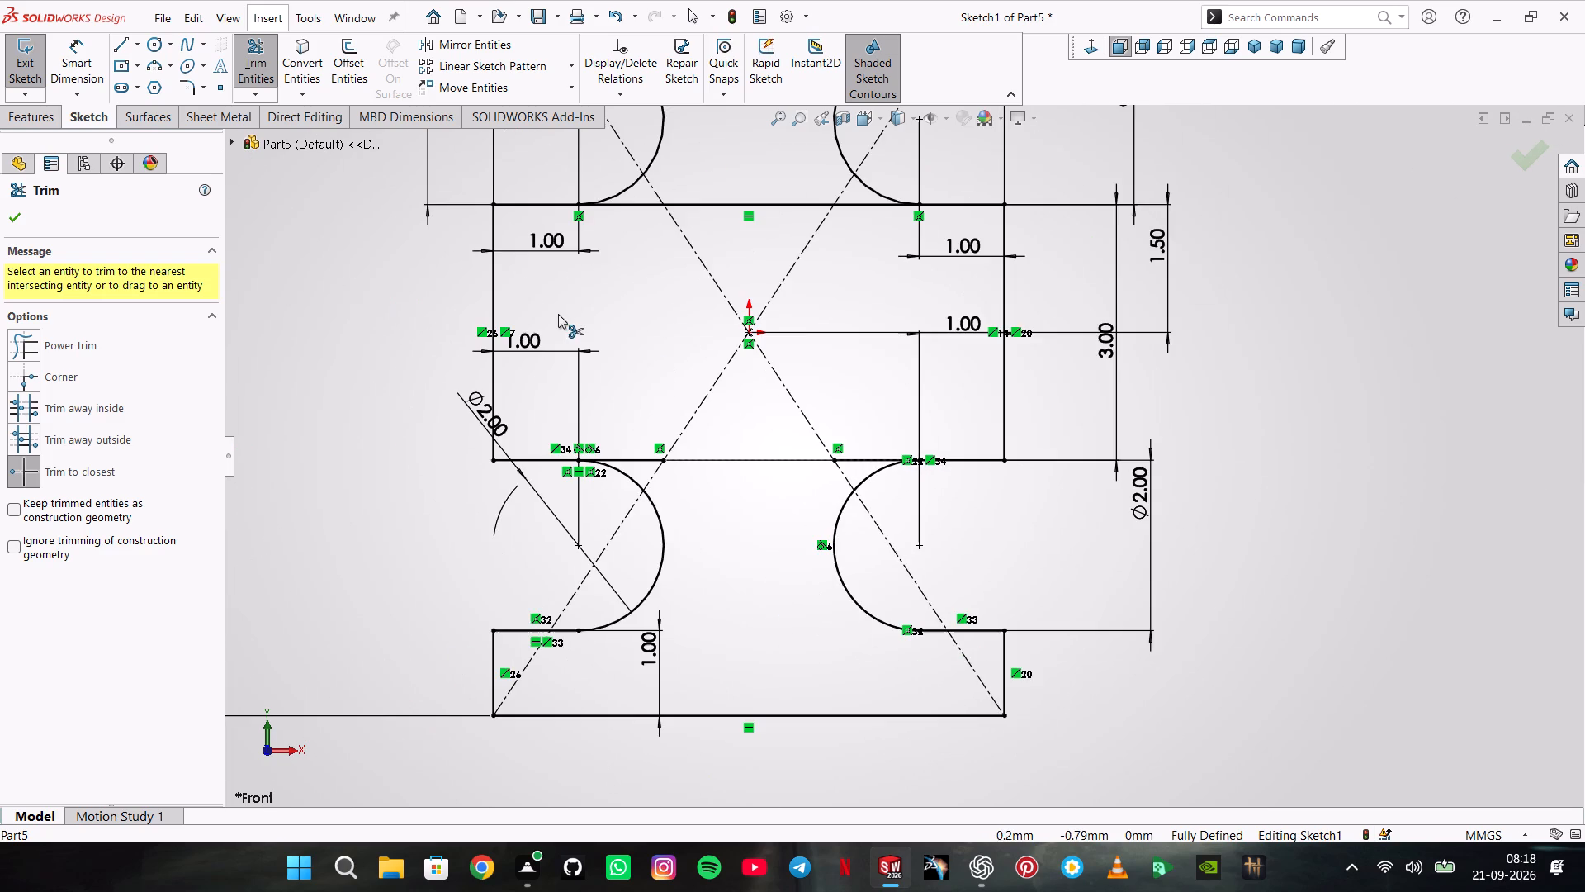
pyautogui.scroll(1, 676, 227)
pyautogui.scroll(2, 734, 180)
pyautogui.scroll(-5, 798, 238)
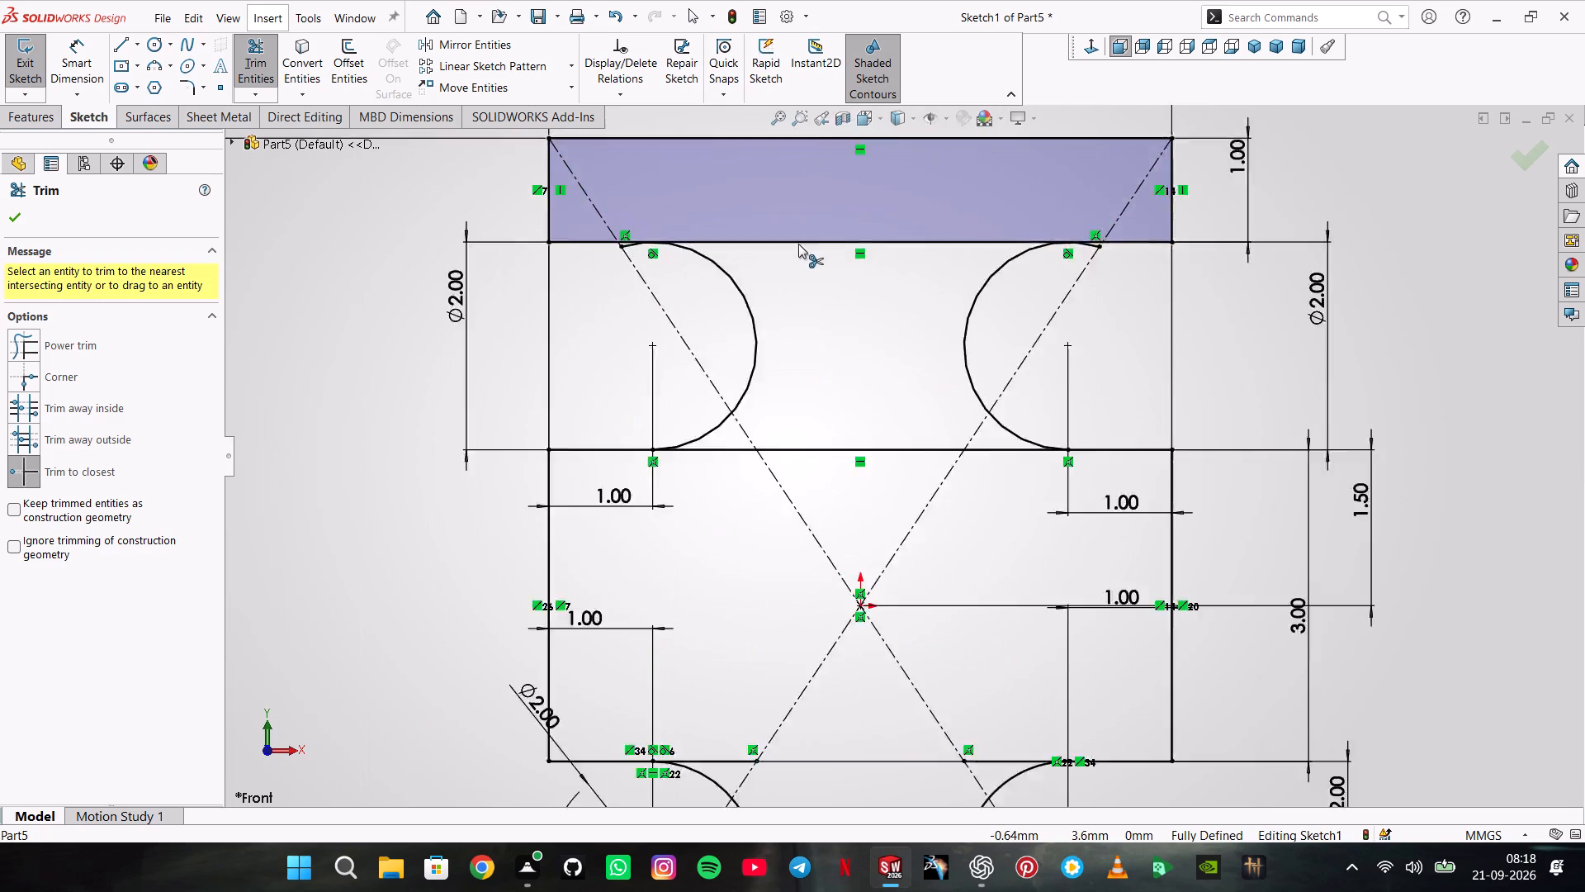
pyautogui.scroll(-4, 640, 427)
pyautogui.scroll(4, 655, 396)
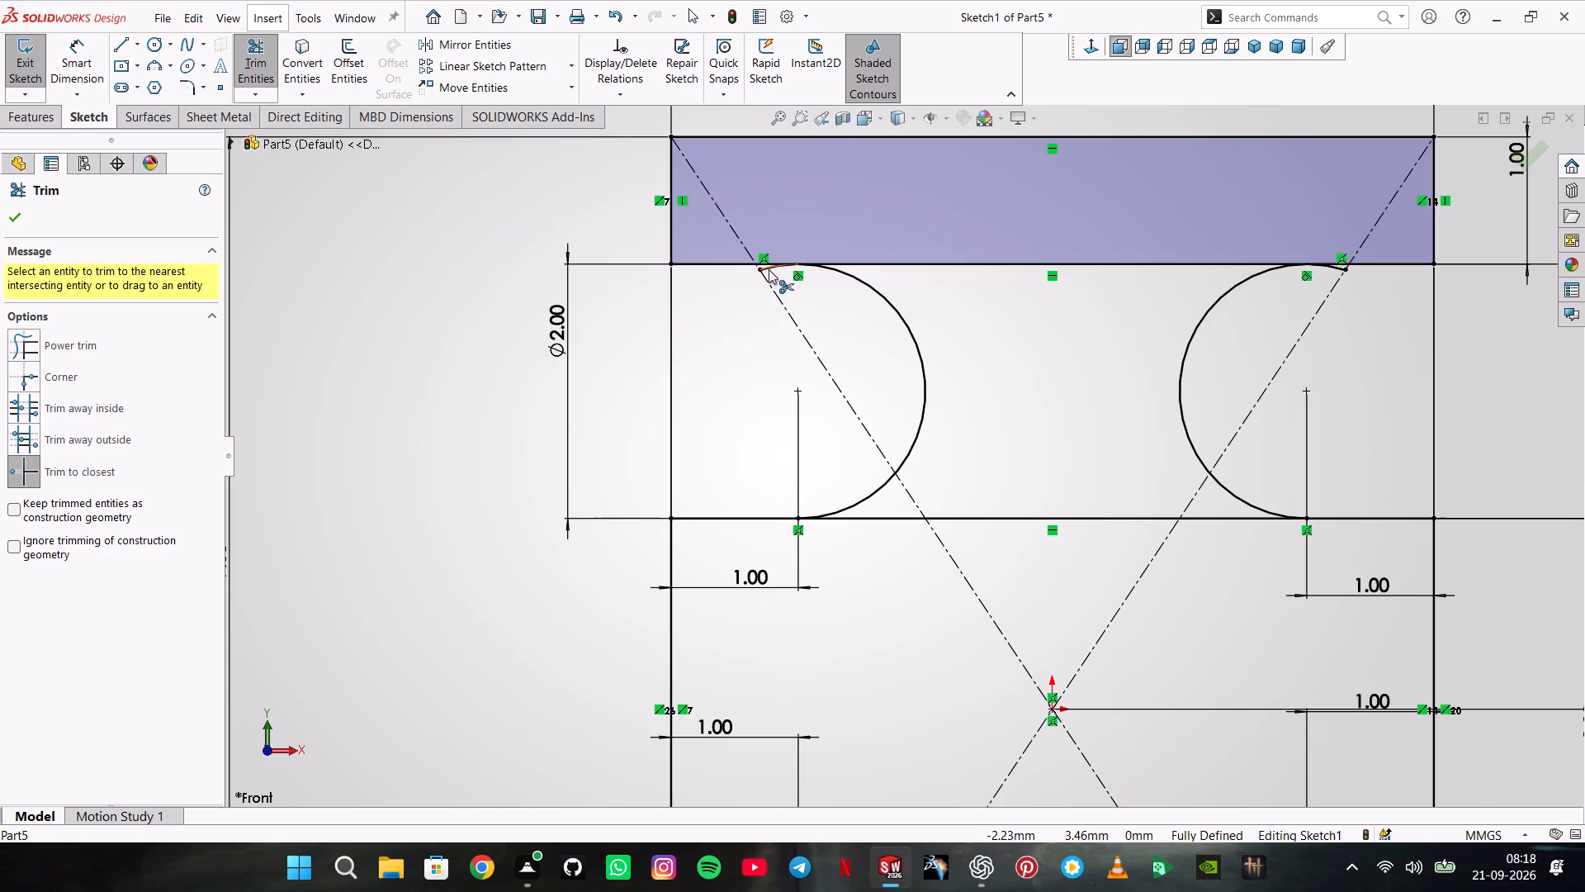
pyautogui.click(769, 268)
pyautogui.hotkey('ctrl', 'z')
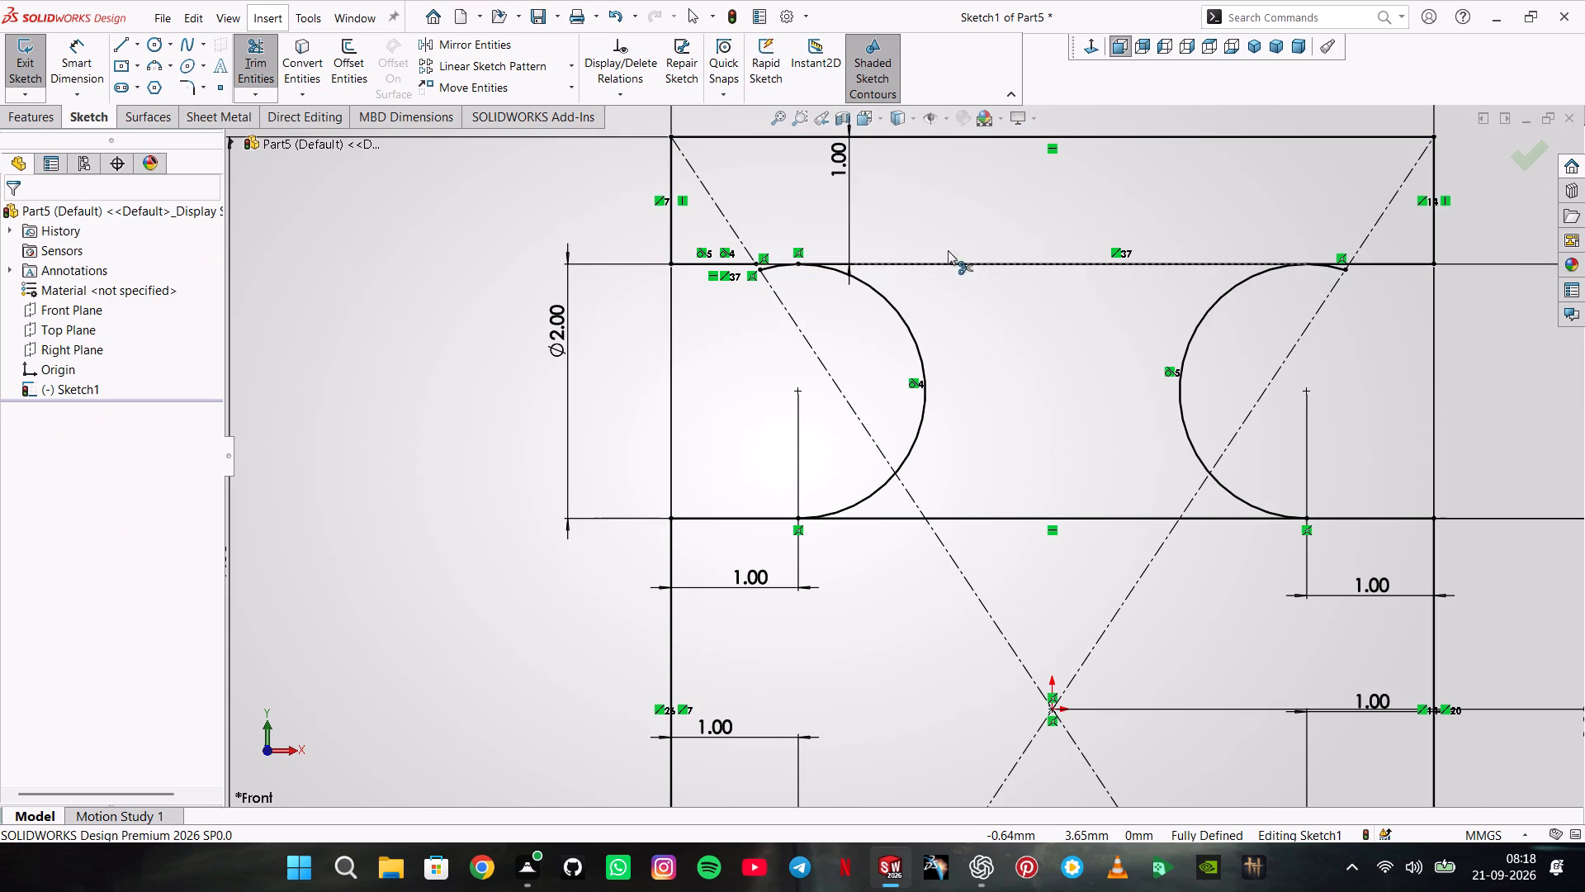
# Trim to closest the short arc stubs extending past the top tangent points of the two upper arcs.
pyautogui.click(253, 46)
pyautogui.scroll(-5, 900, 249)
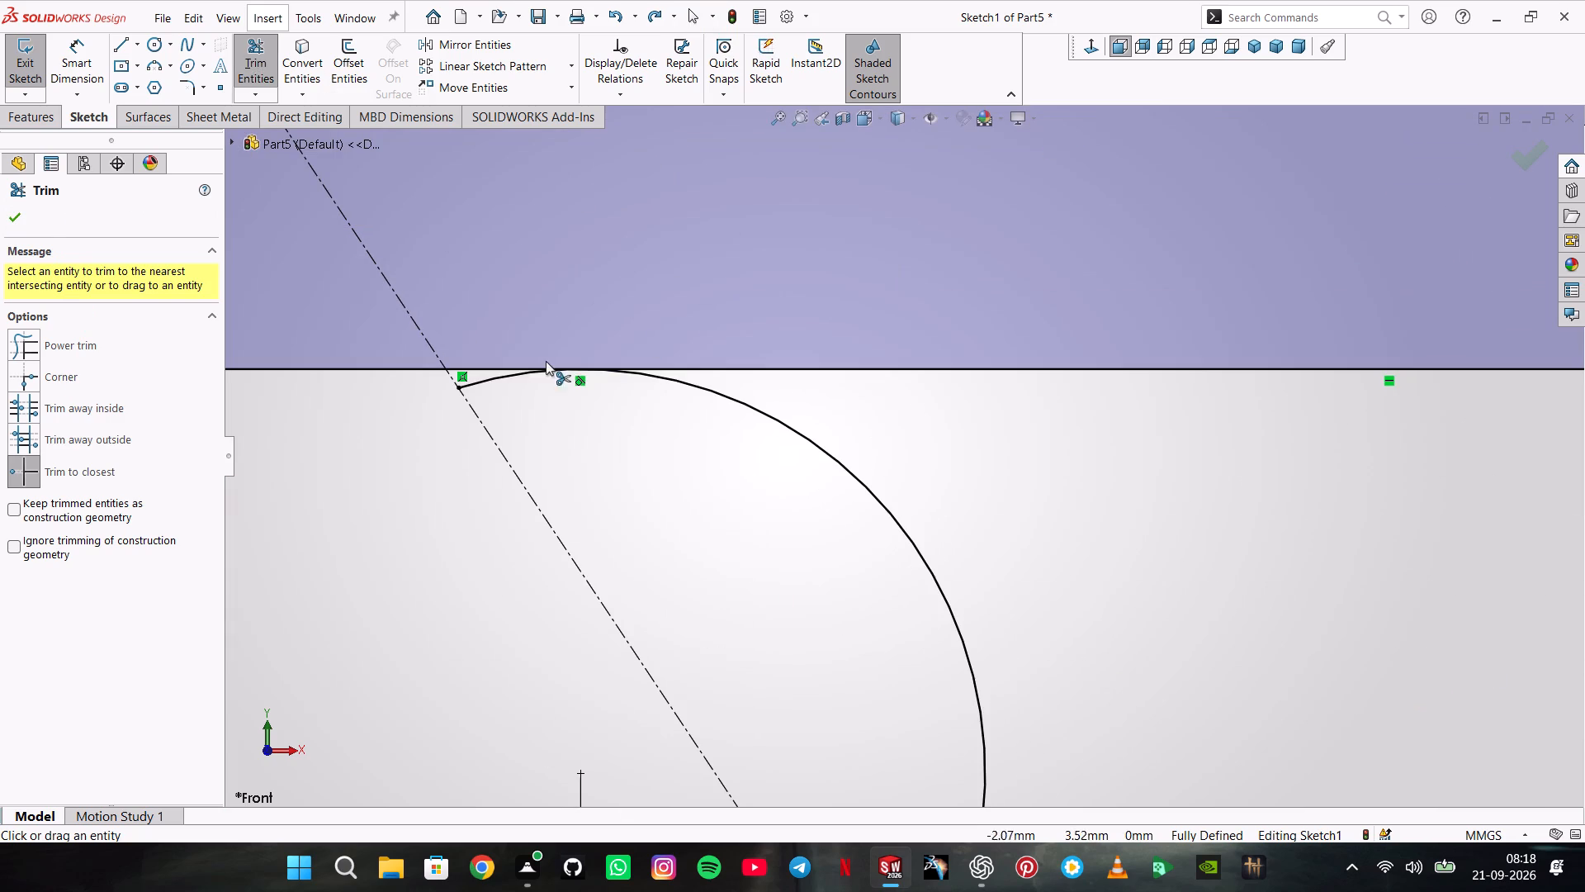
pyautogui.click(510, 377)
pyautogui.scroll(4, 517, 380)
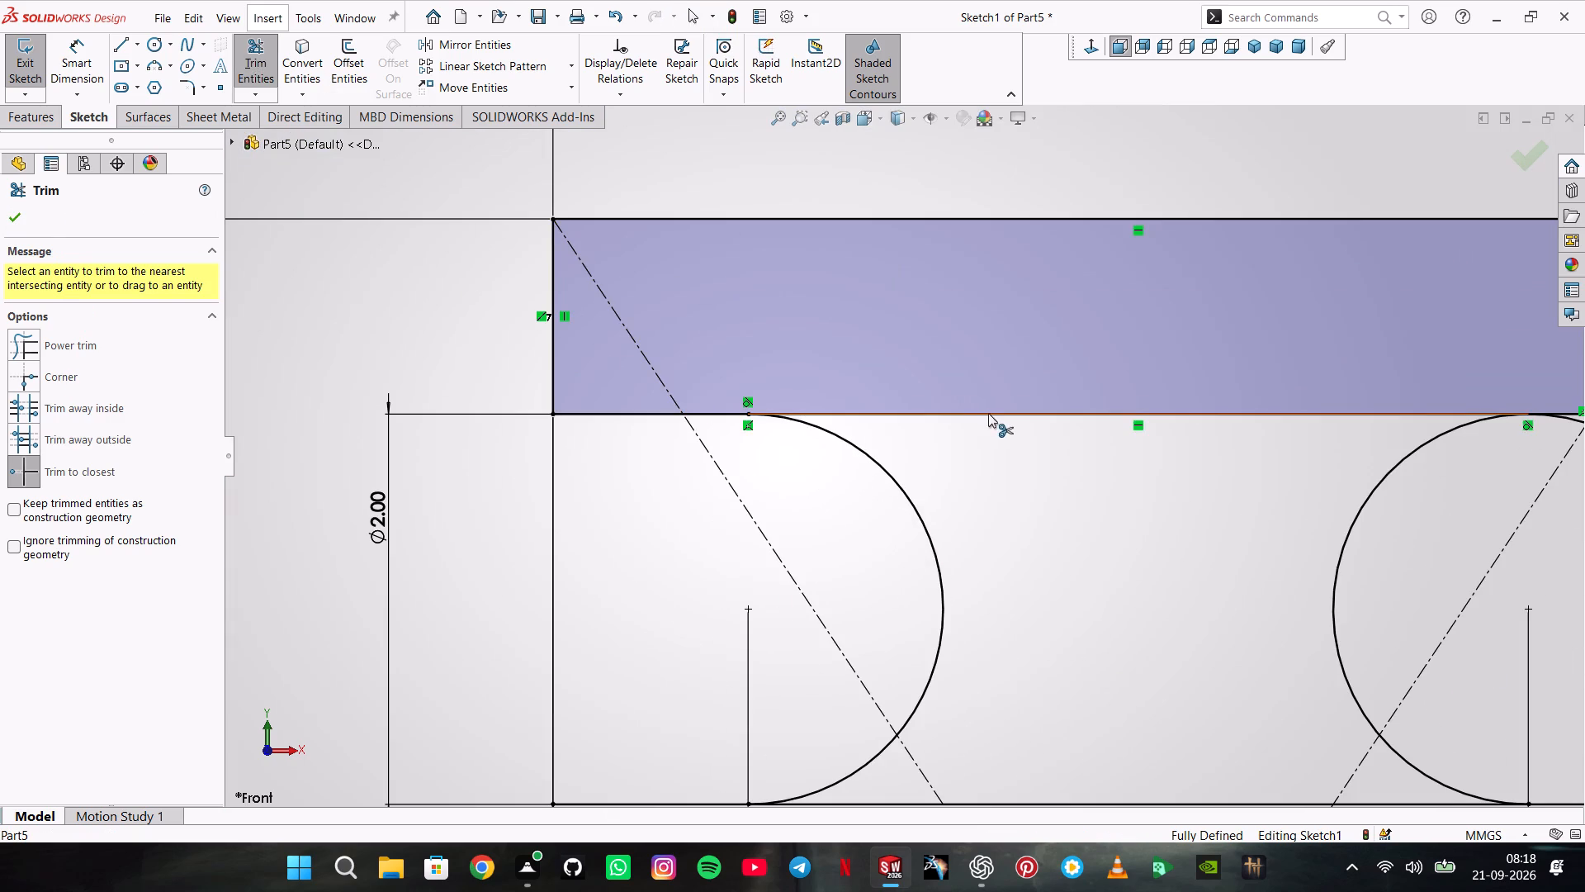
pyautogui.scroll(2, 1539, 419)
pyautogui.scroll(-2, 1371, 430)
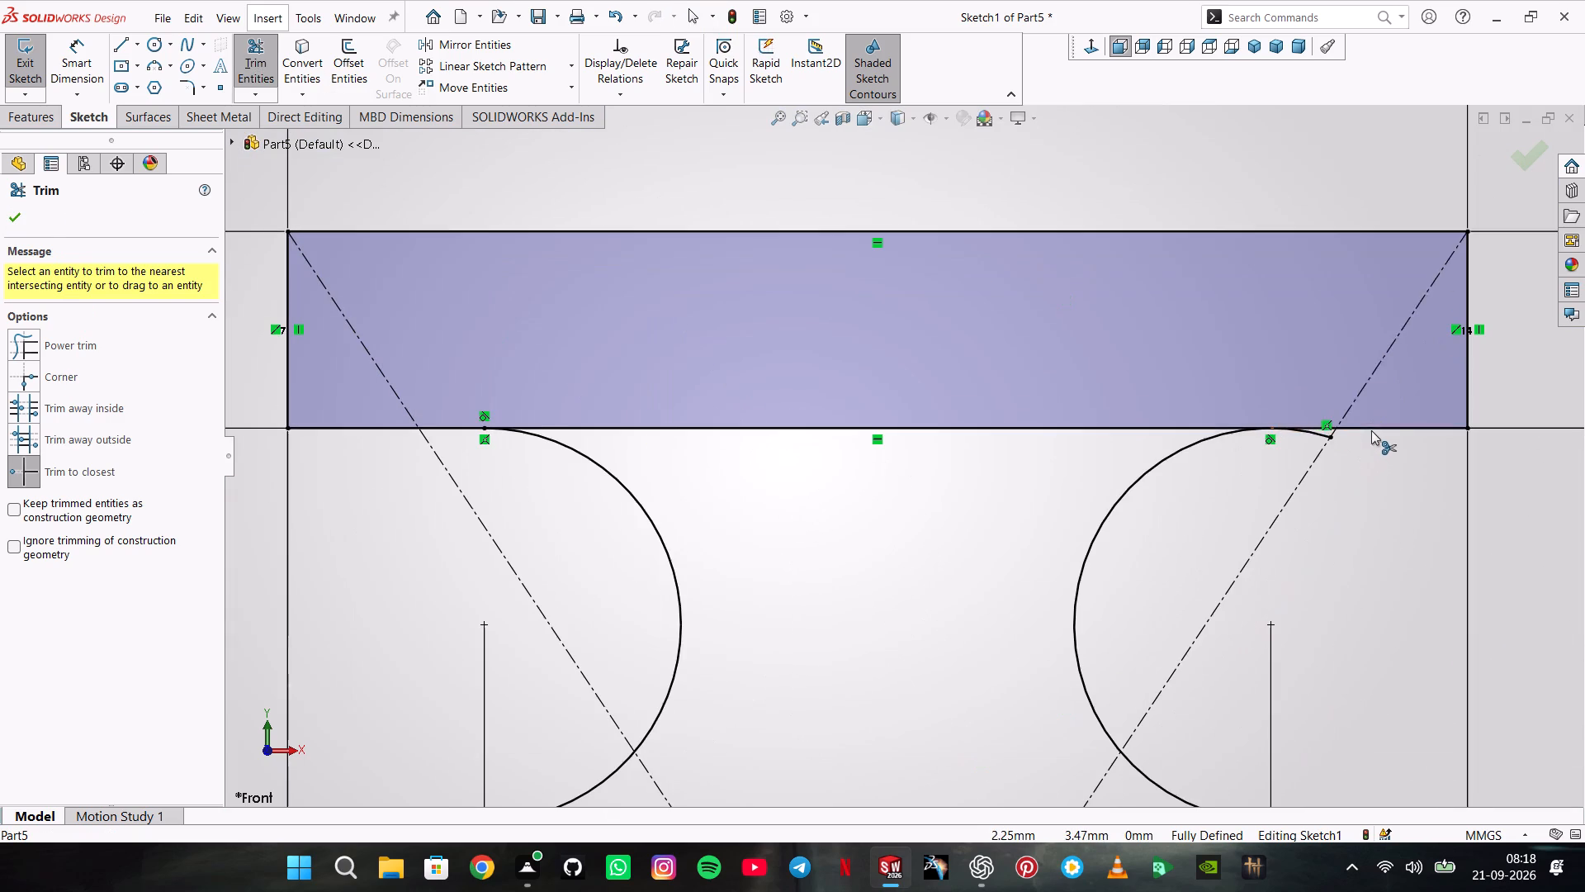
pyautogui.click(1309, 434)
# Trim away all remaining horizontal line spans between the left and right arcs so the profile is one closed outline.
pyautogui.click(986, 429)
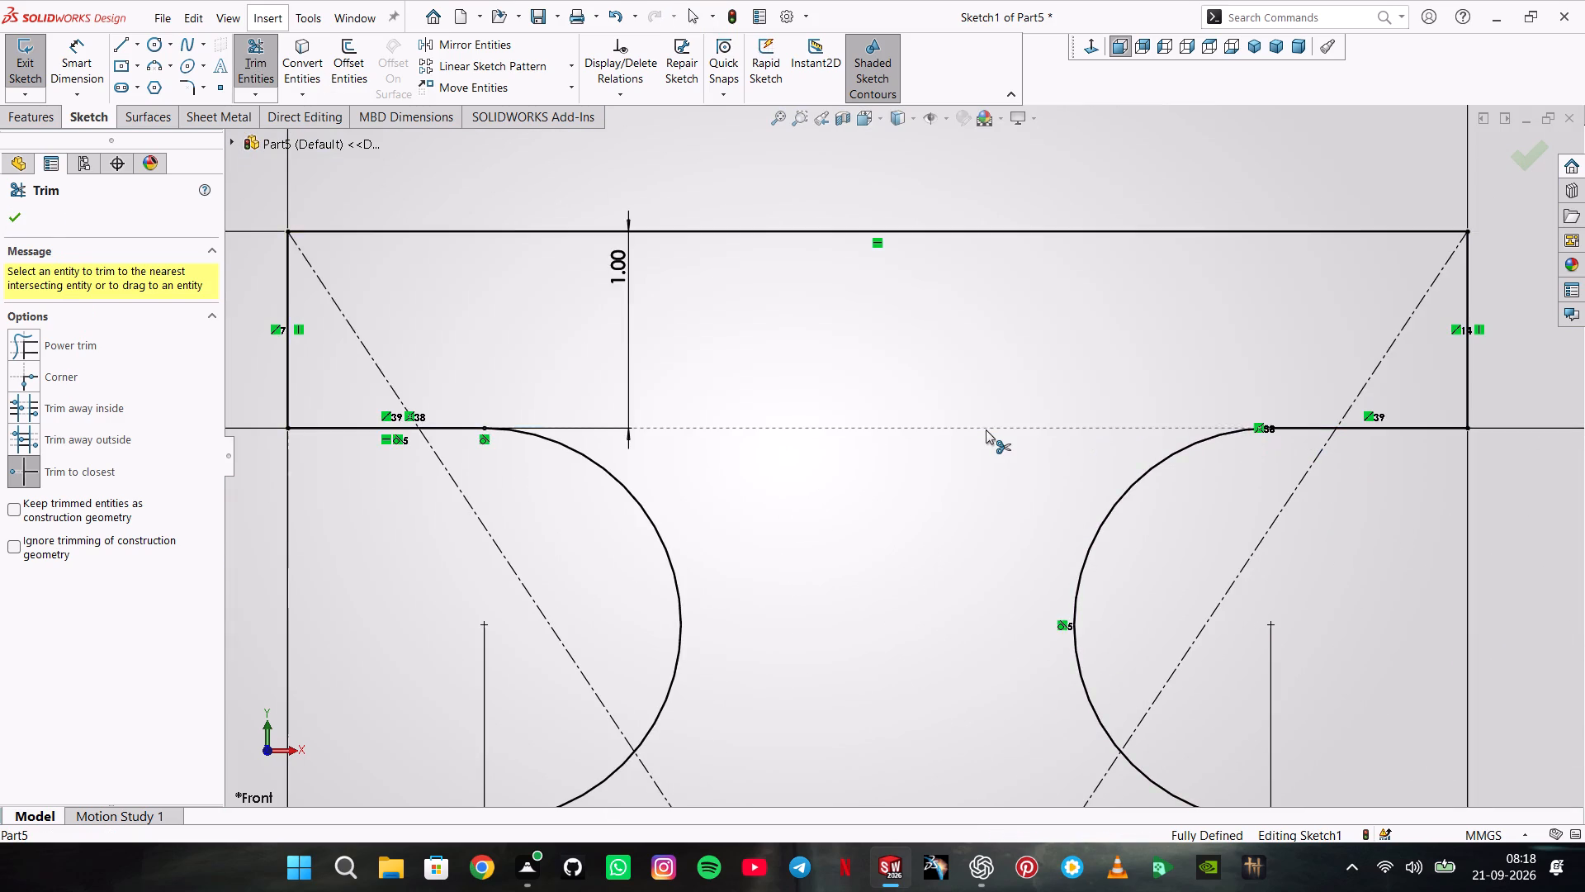
pyautogui.scroll(6, 987, 430)
pyautogui.scroll(-4, 971, 594)
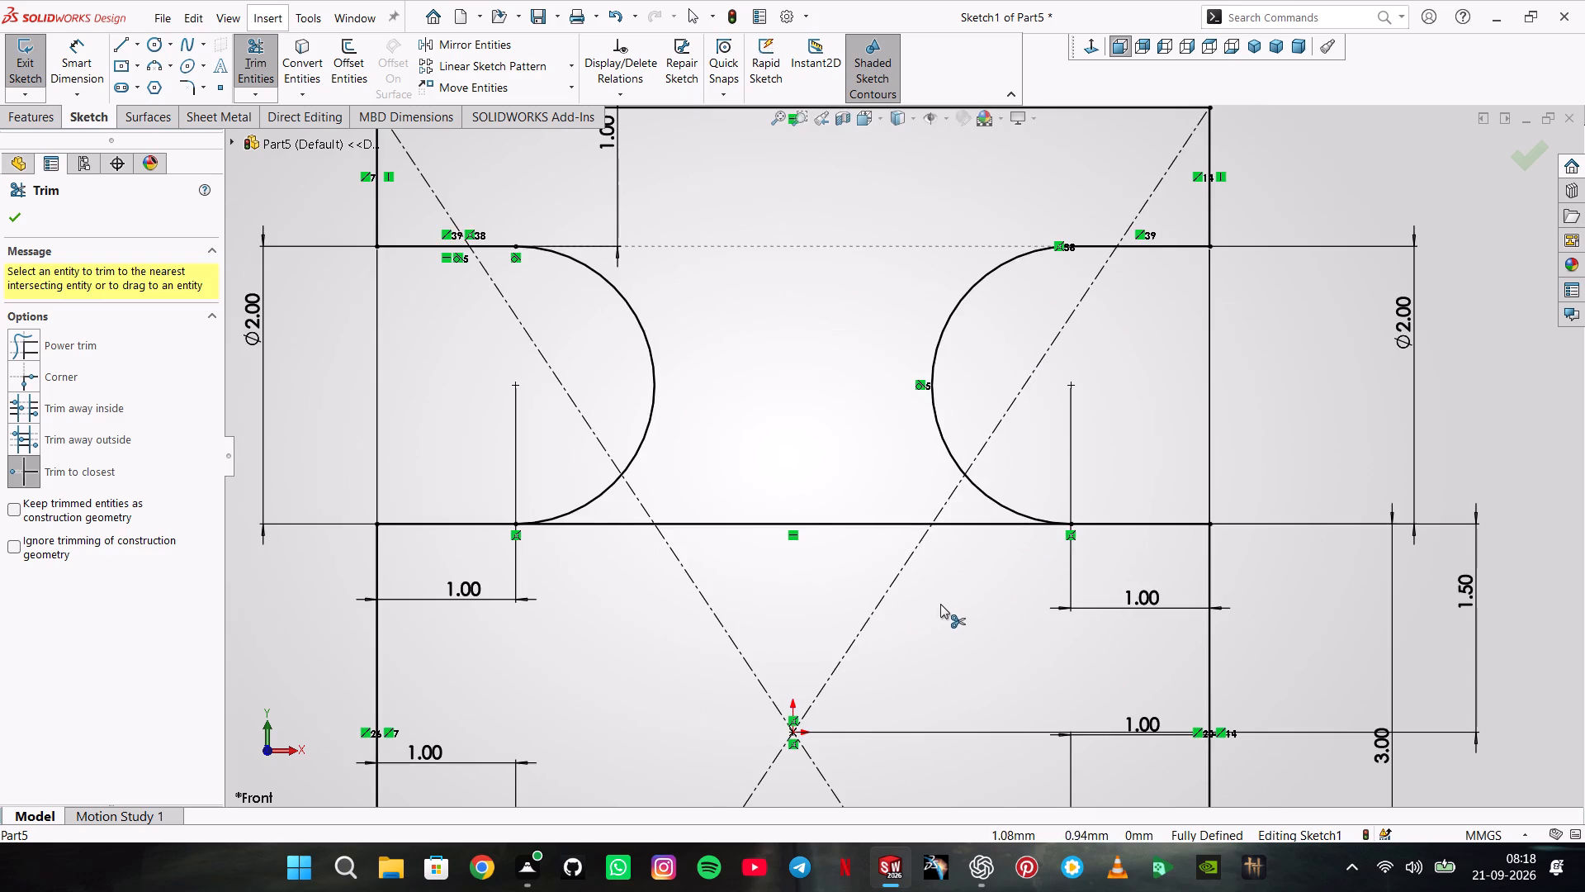
pyautogui.scroll(5, 900, 603)
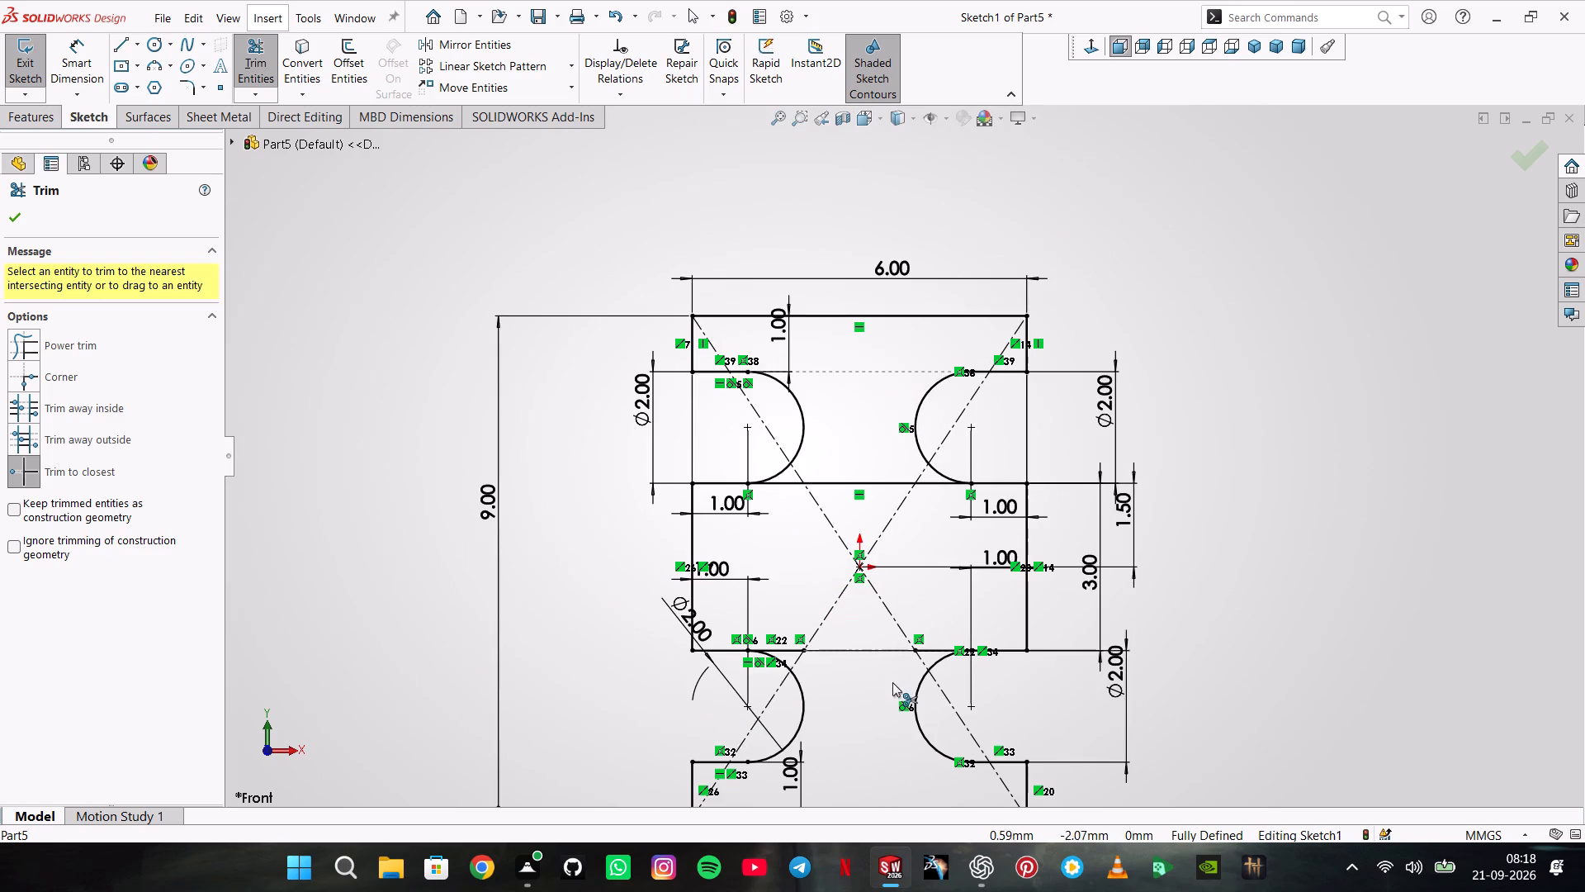
pyautogui.scroll(-3, 876, 677)
pyautogui.click(731, 589)
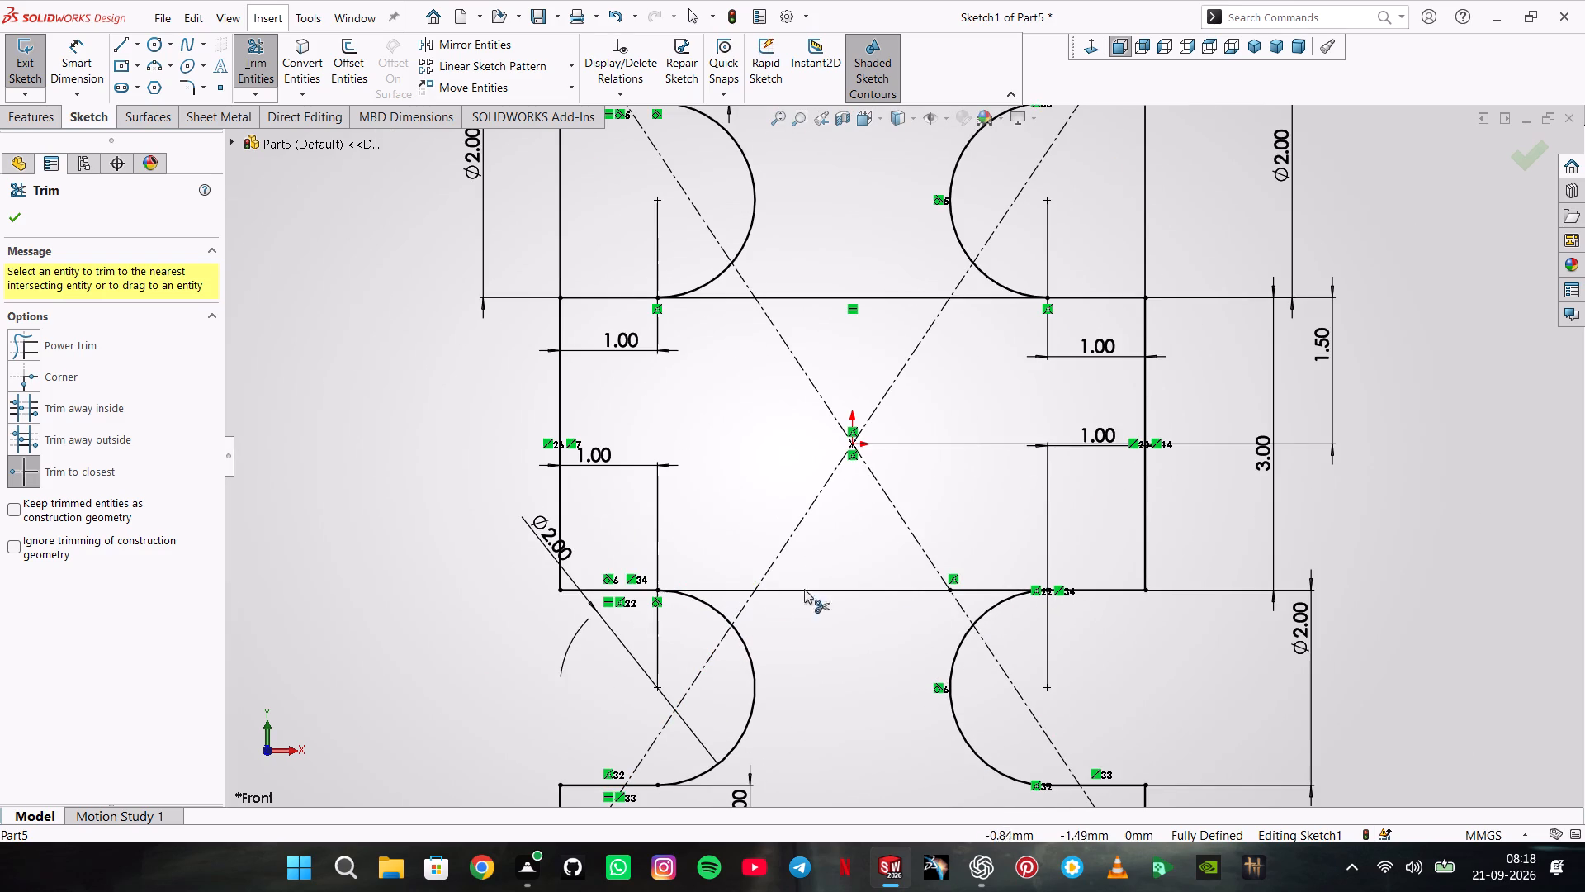
pyautogui.click(973, 588)
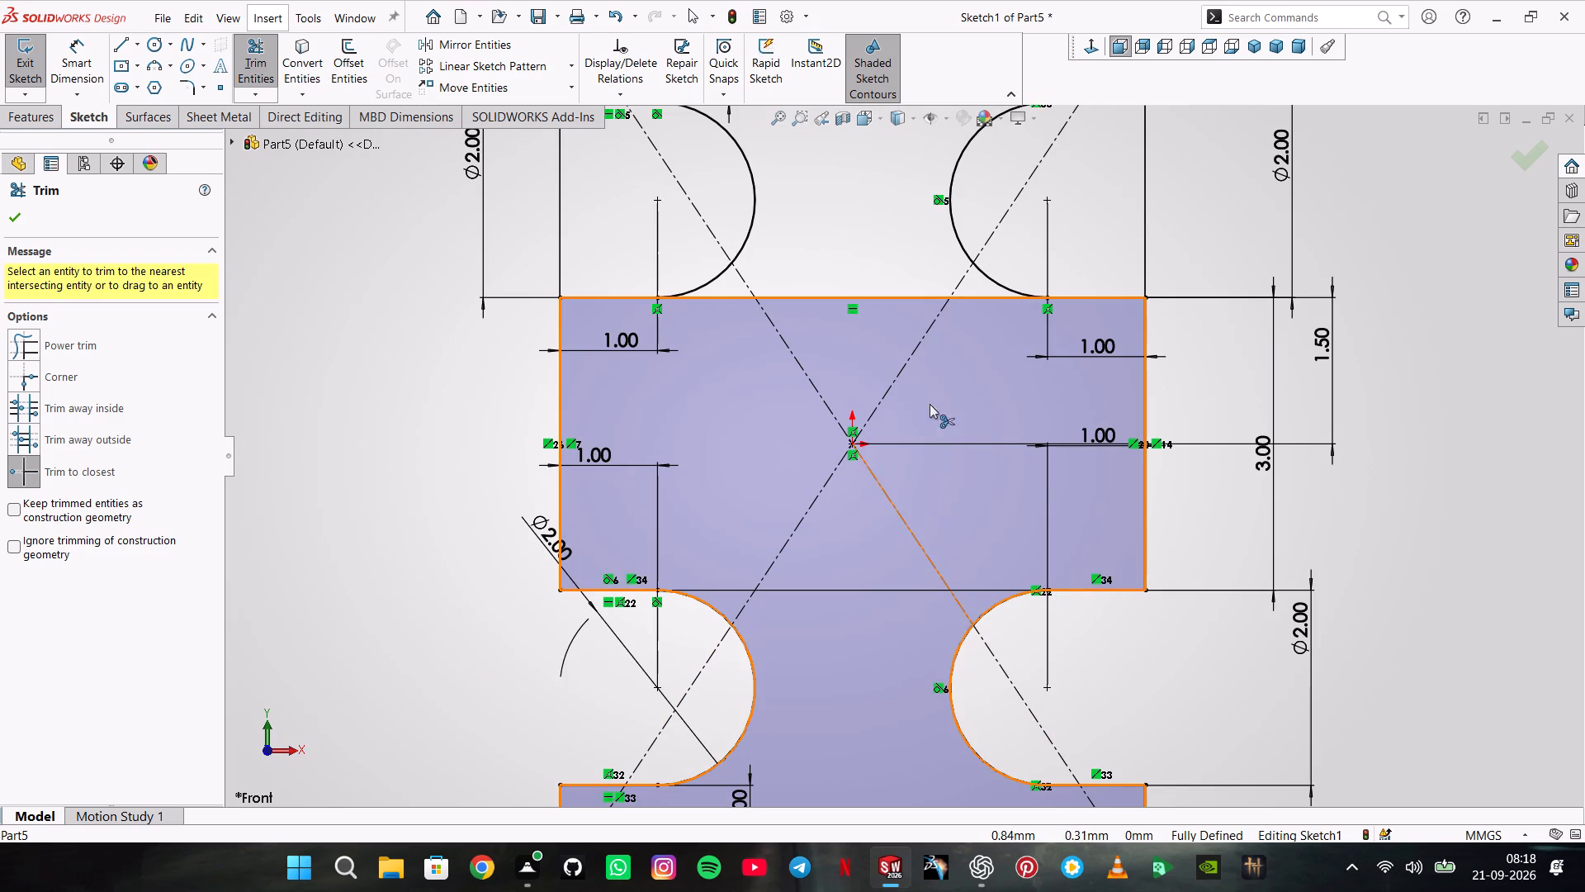
pyautogui.click(859, 295)
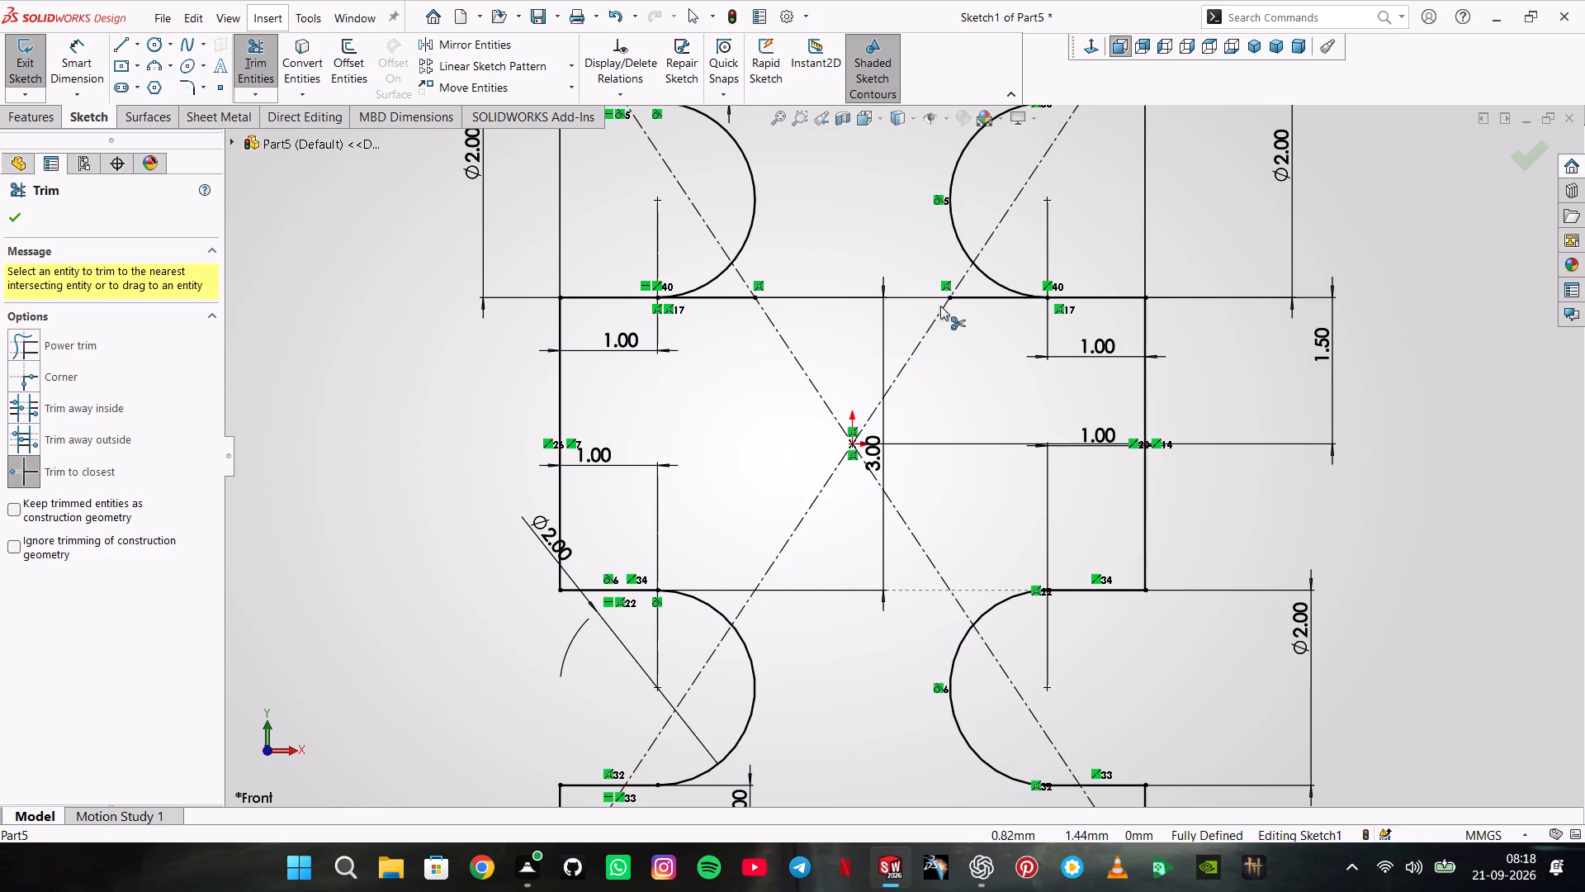
pyautogui.click(991, 294)
pyautogui.click(731, 301)
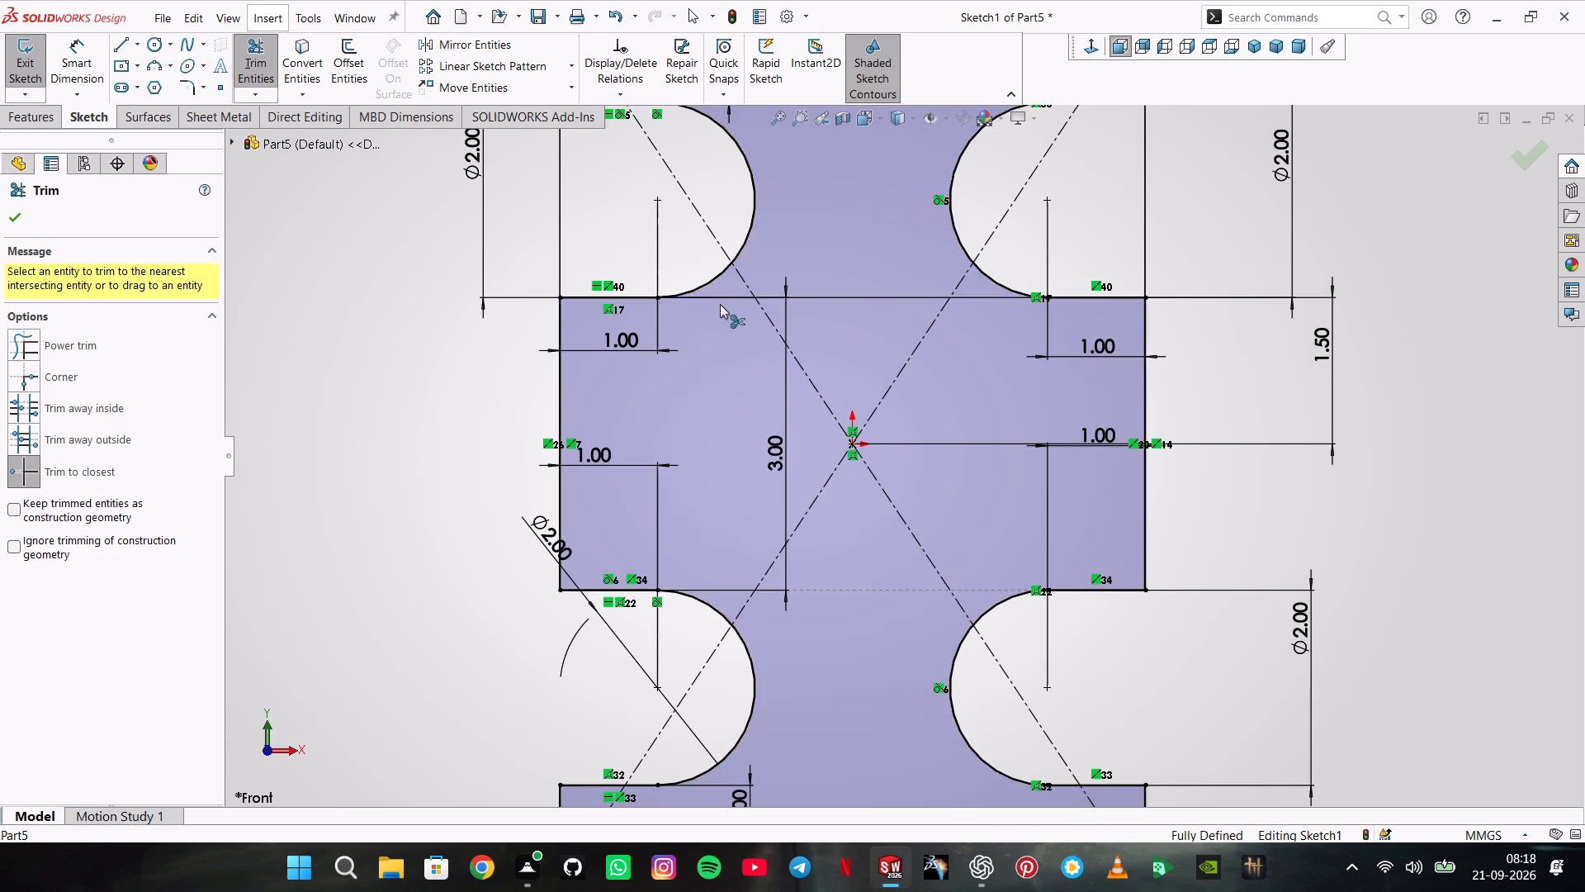
# Extrude the notched profile as a blind boss 1 mm deep.
pyautogui.scroll(2, 822, 302)
pyautogui.click(32, 110)
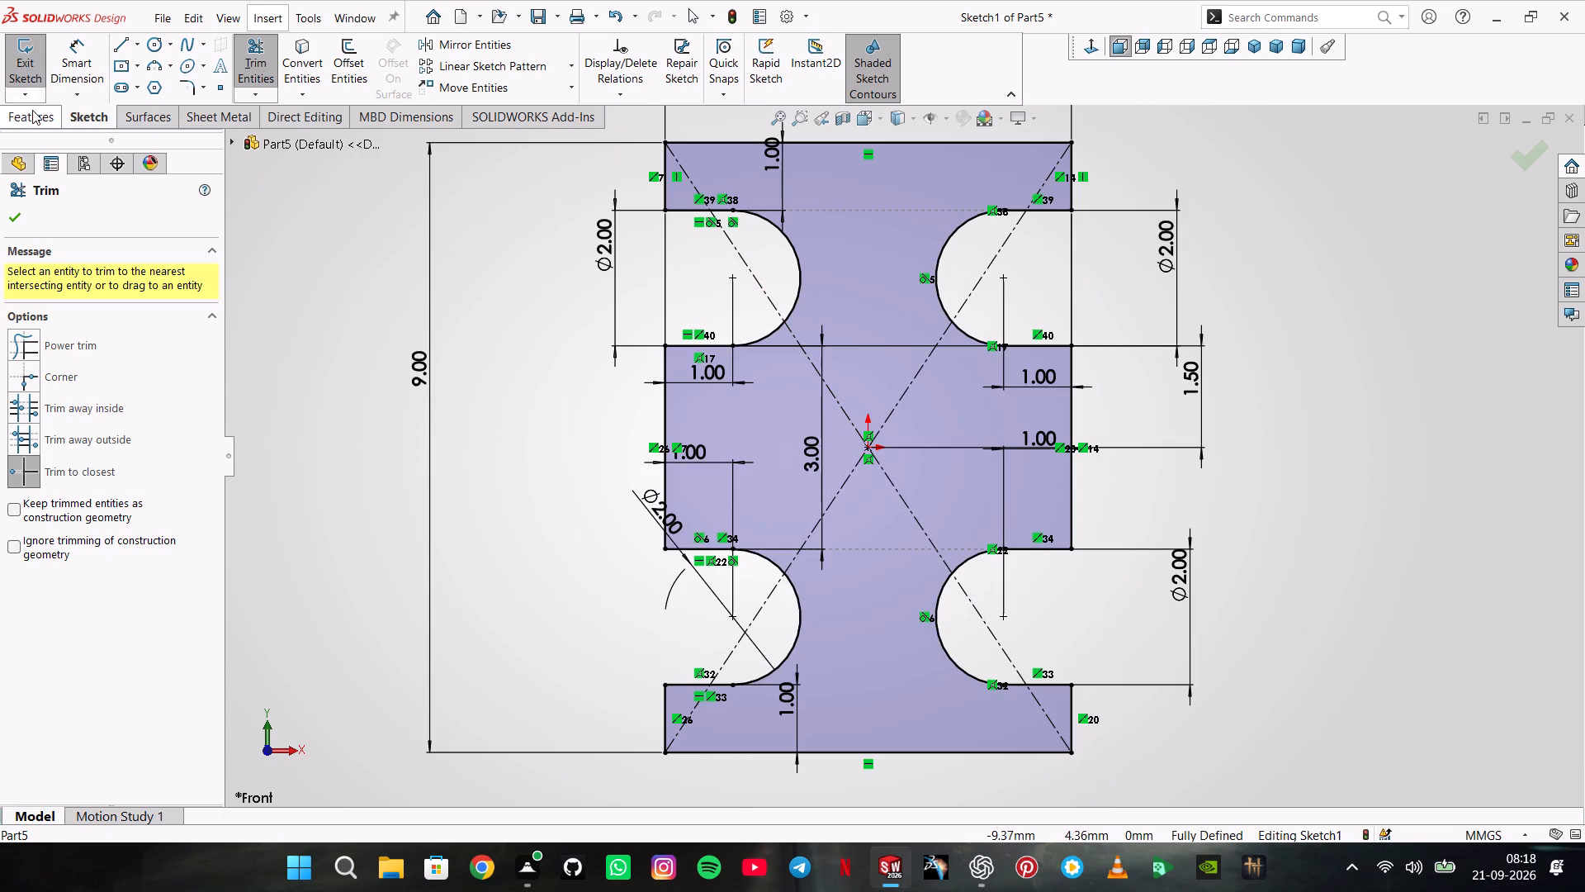
pyautogui.click(103, 75)
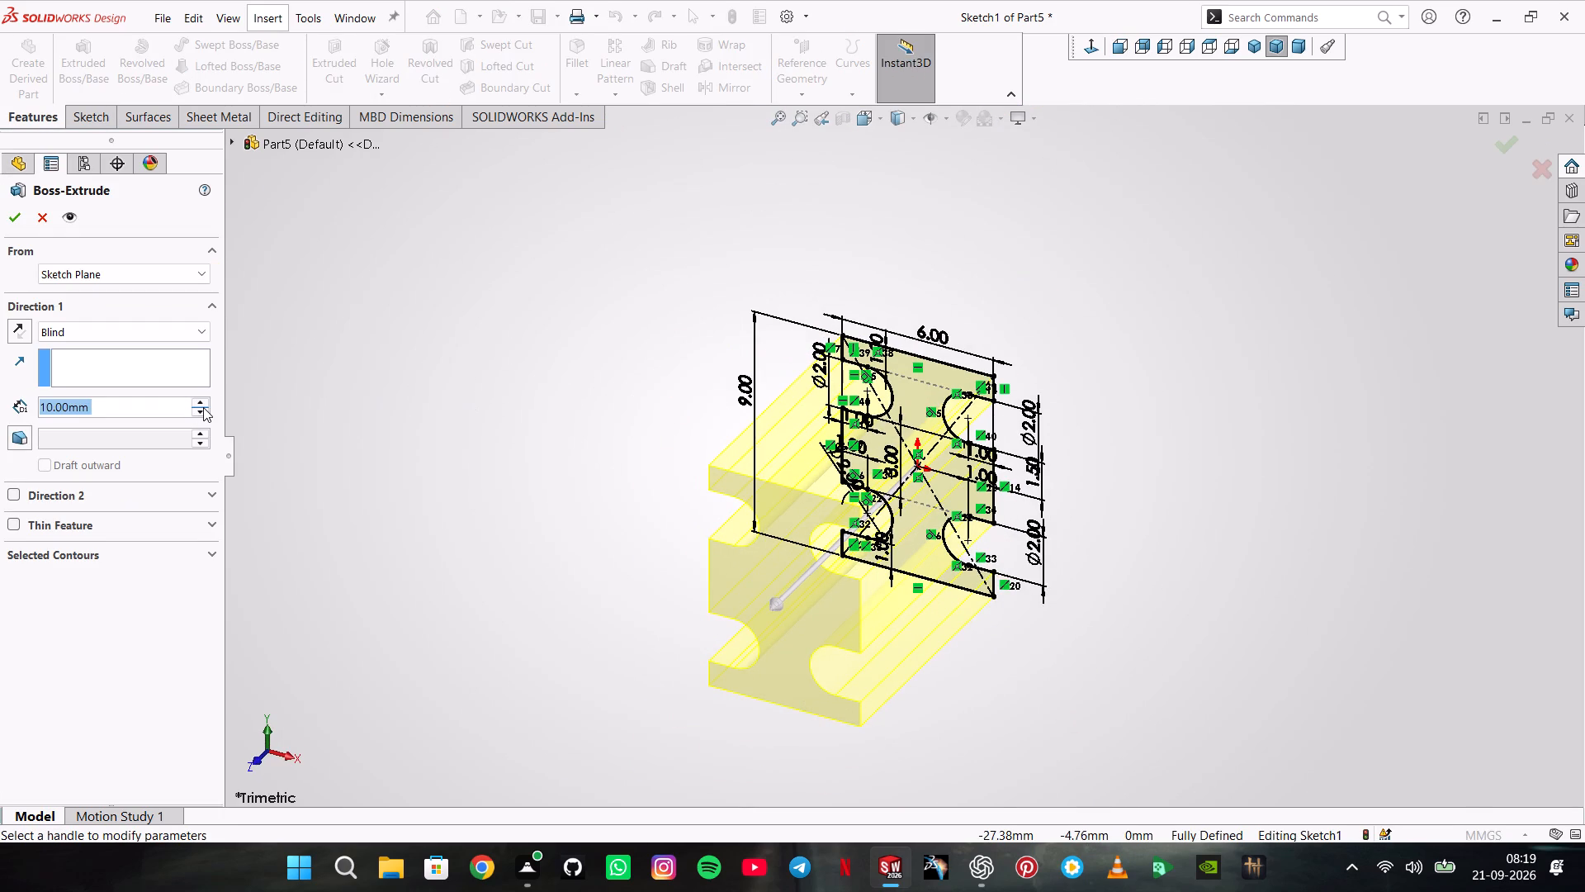
pyautogui.press('1')
pyautogui.press('Return')
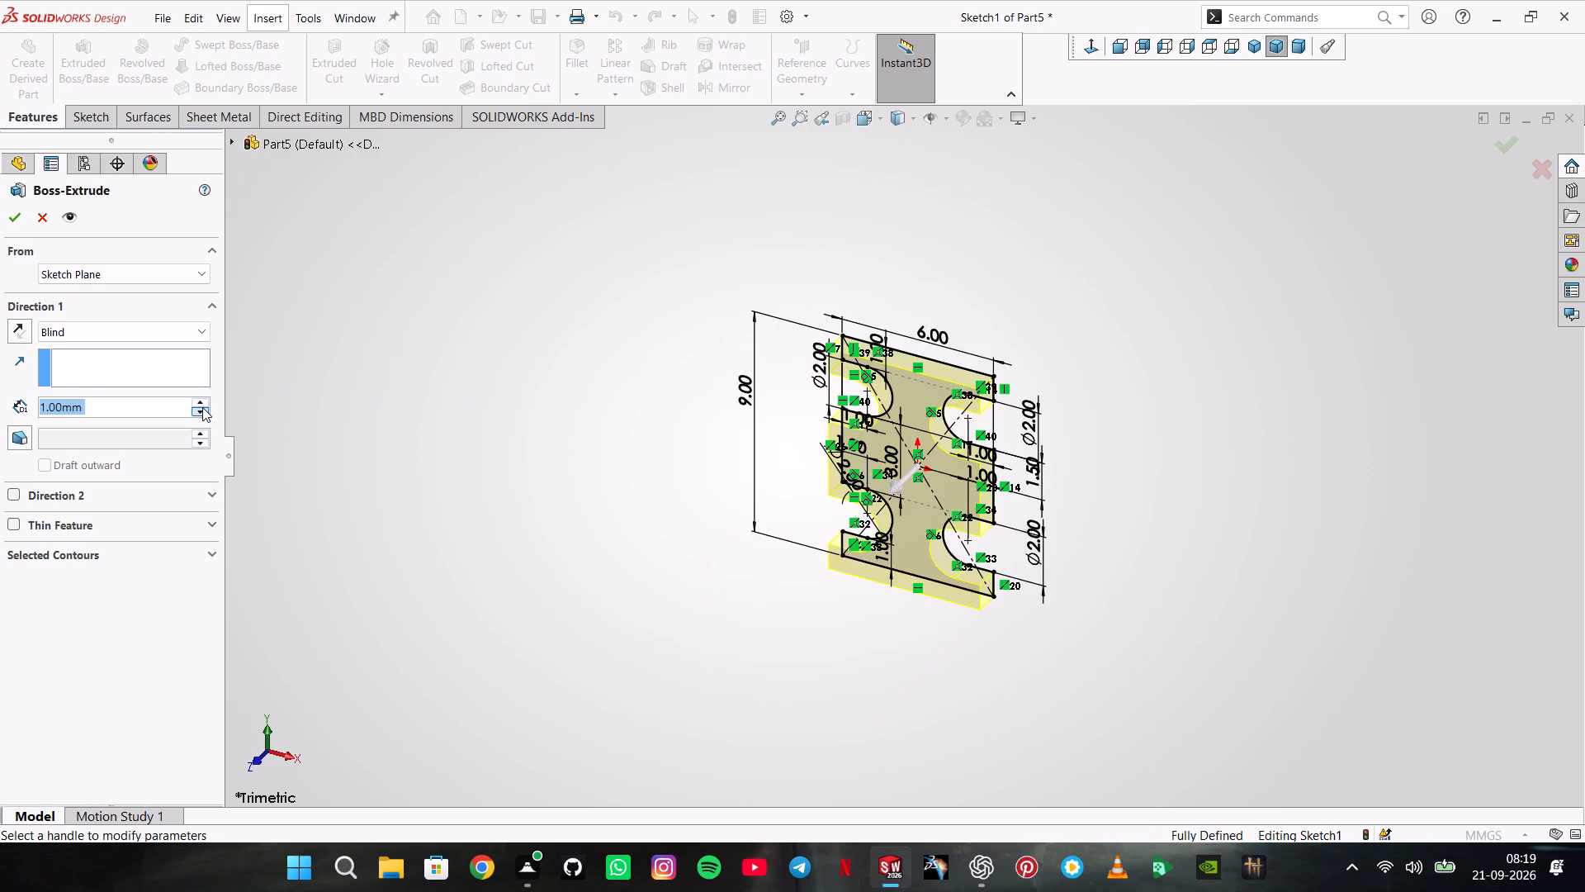
pyautogui.press('Return')
pyautogui.click(570, 393)
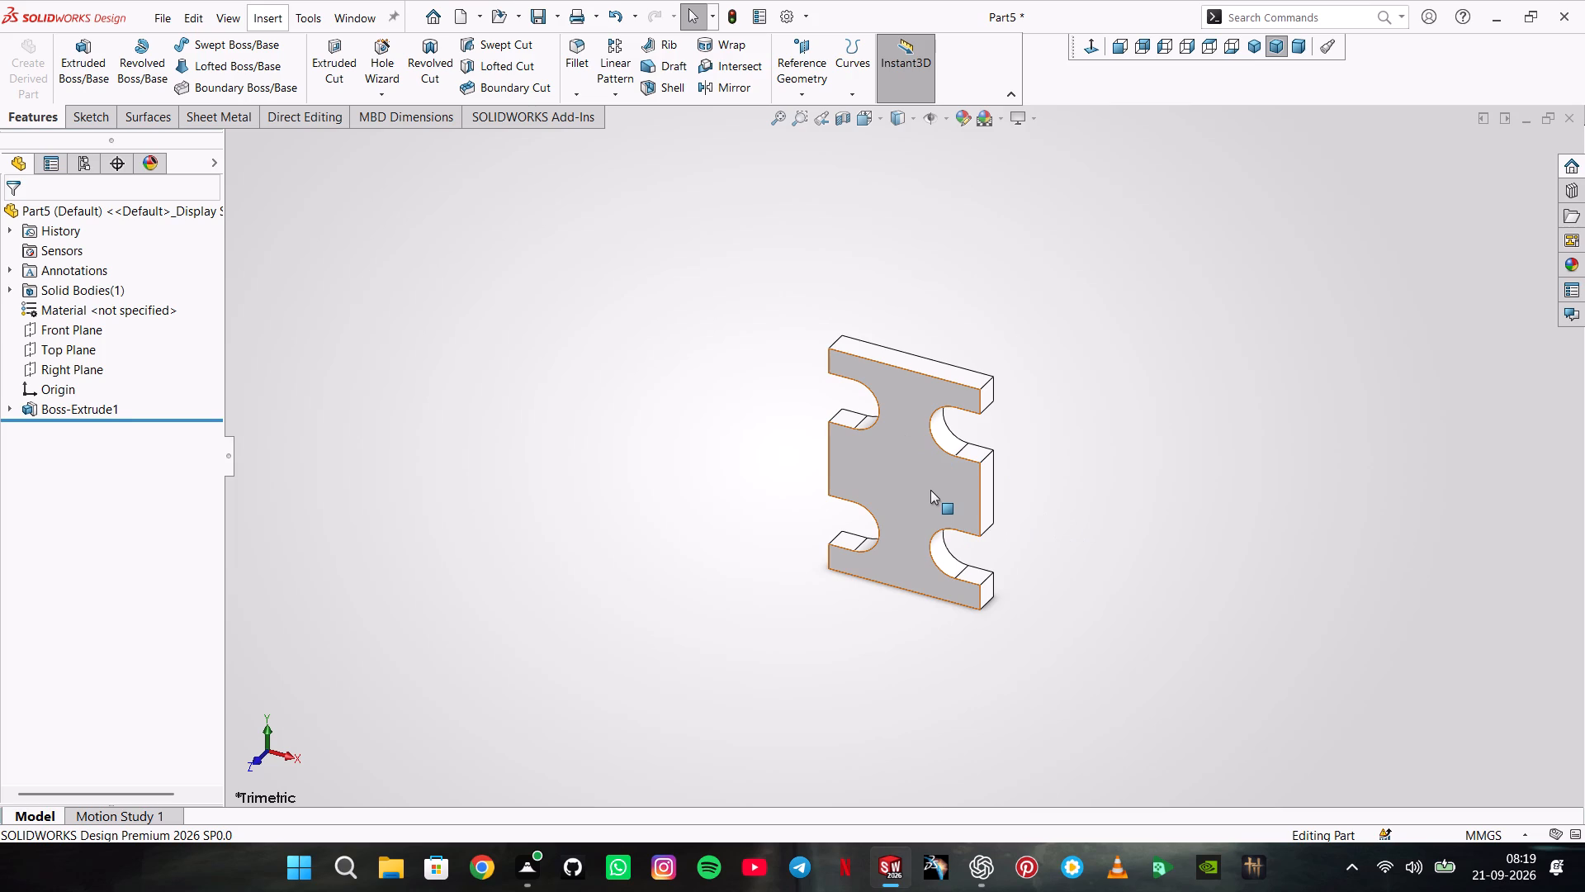
# Start a sketch on the plate's front face and draw a centre rectangle about 3.6 by 1.2 mm from the origin.
pyautogui.click(930, 490)
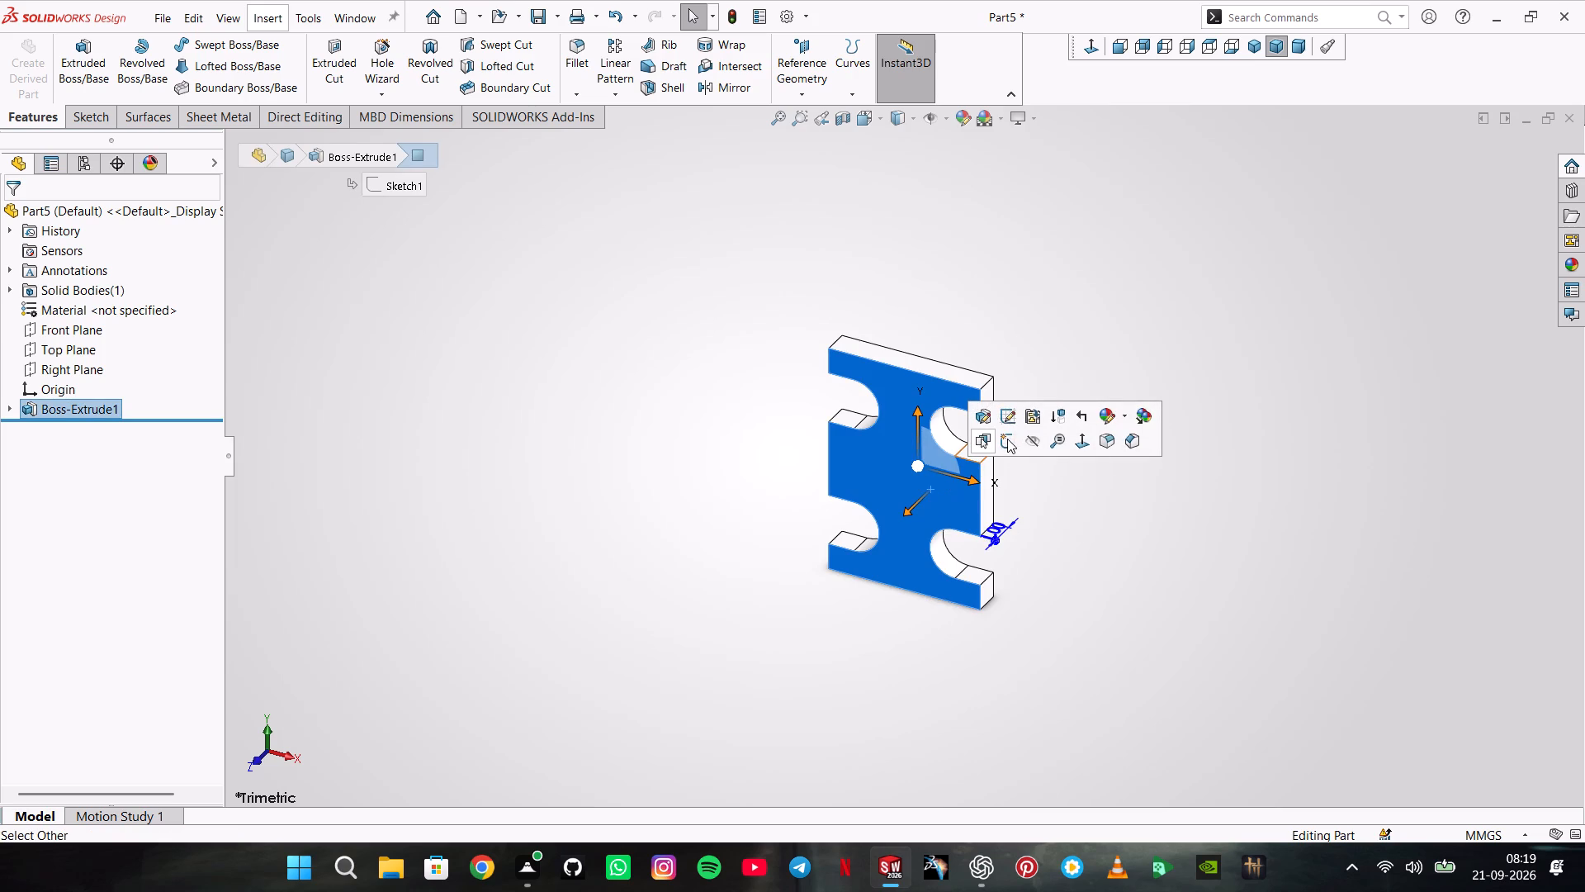
pyautogui.click(1007, 439)
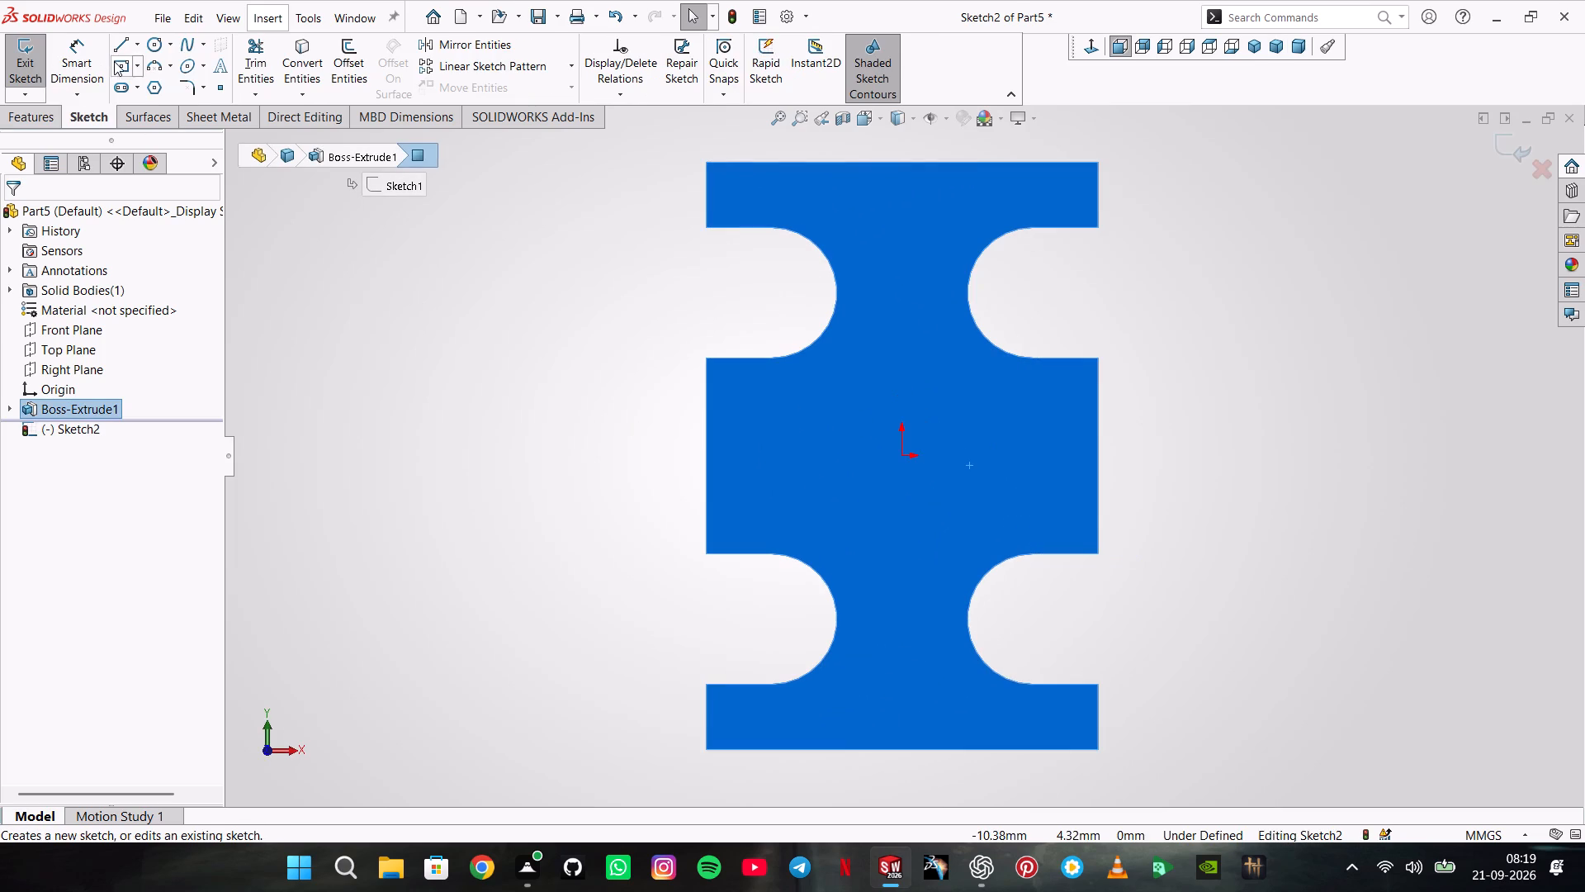
pyautogui.click(125, 65)
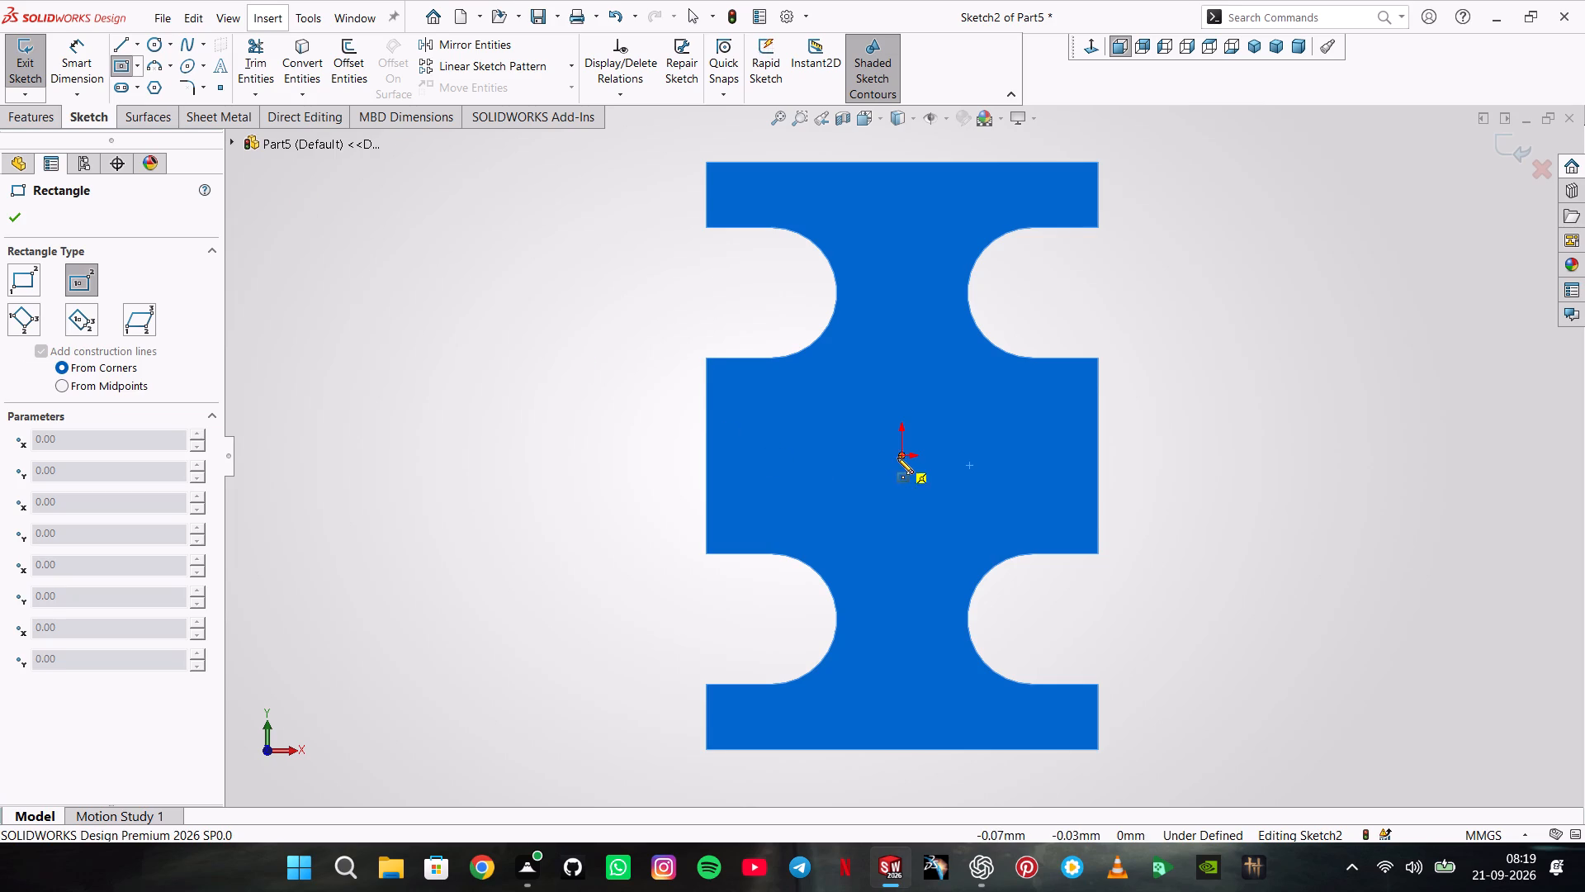
pyautogui.click(905, 458)
pyautogui.click(783, 418)
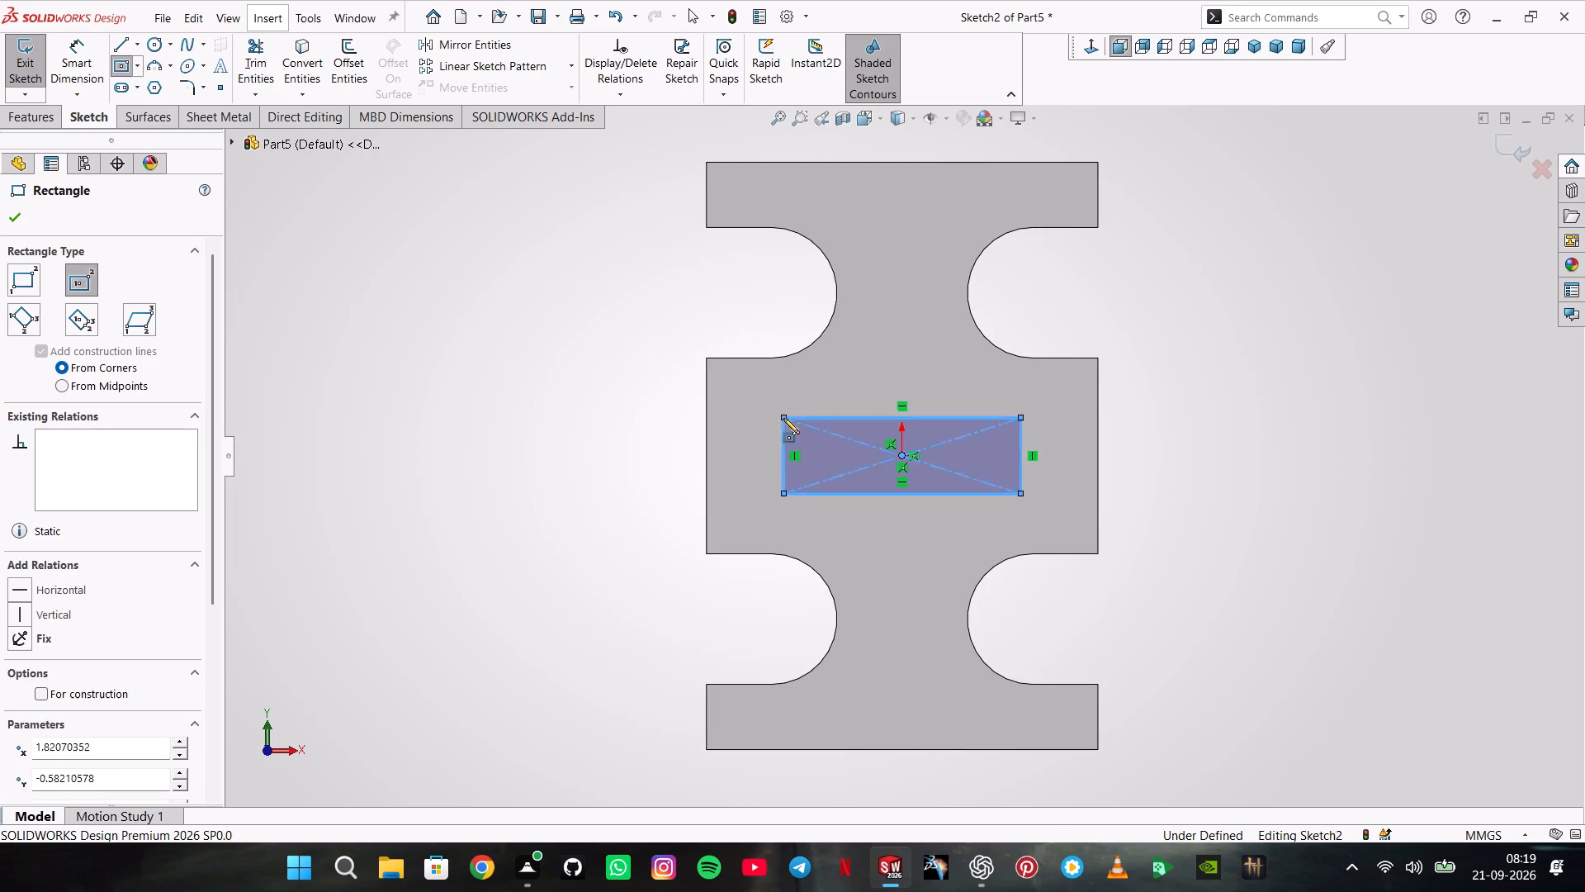
# Dimension the centre rectangle's height as 1 mm.
pyautogui.click(81, 69)
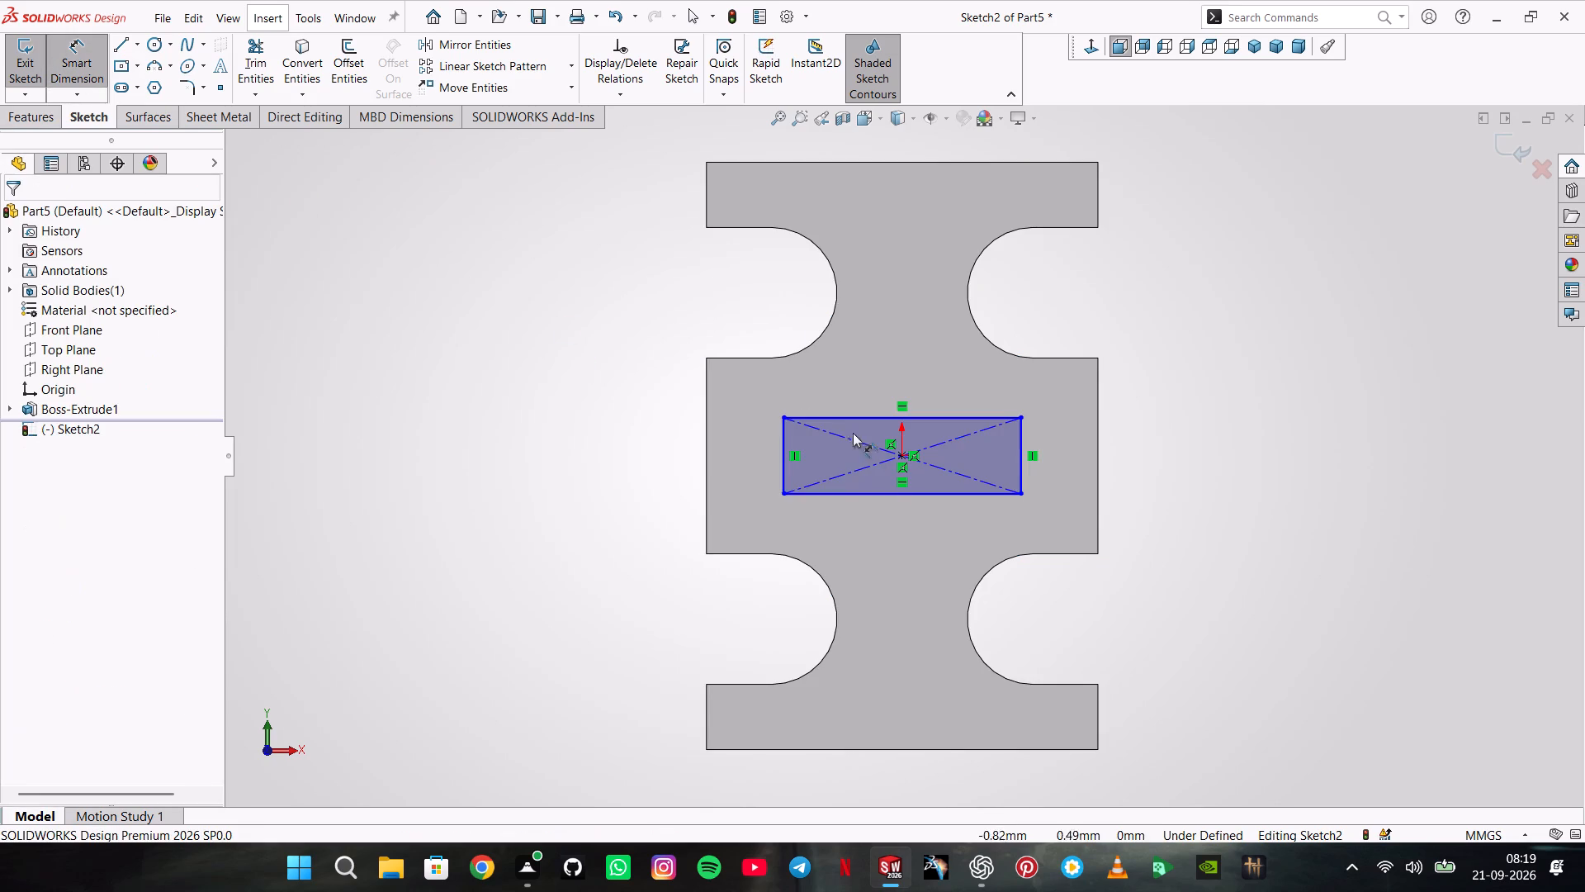
pyautogui.click(782, 438)
pyautogui.click(576, 456)
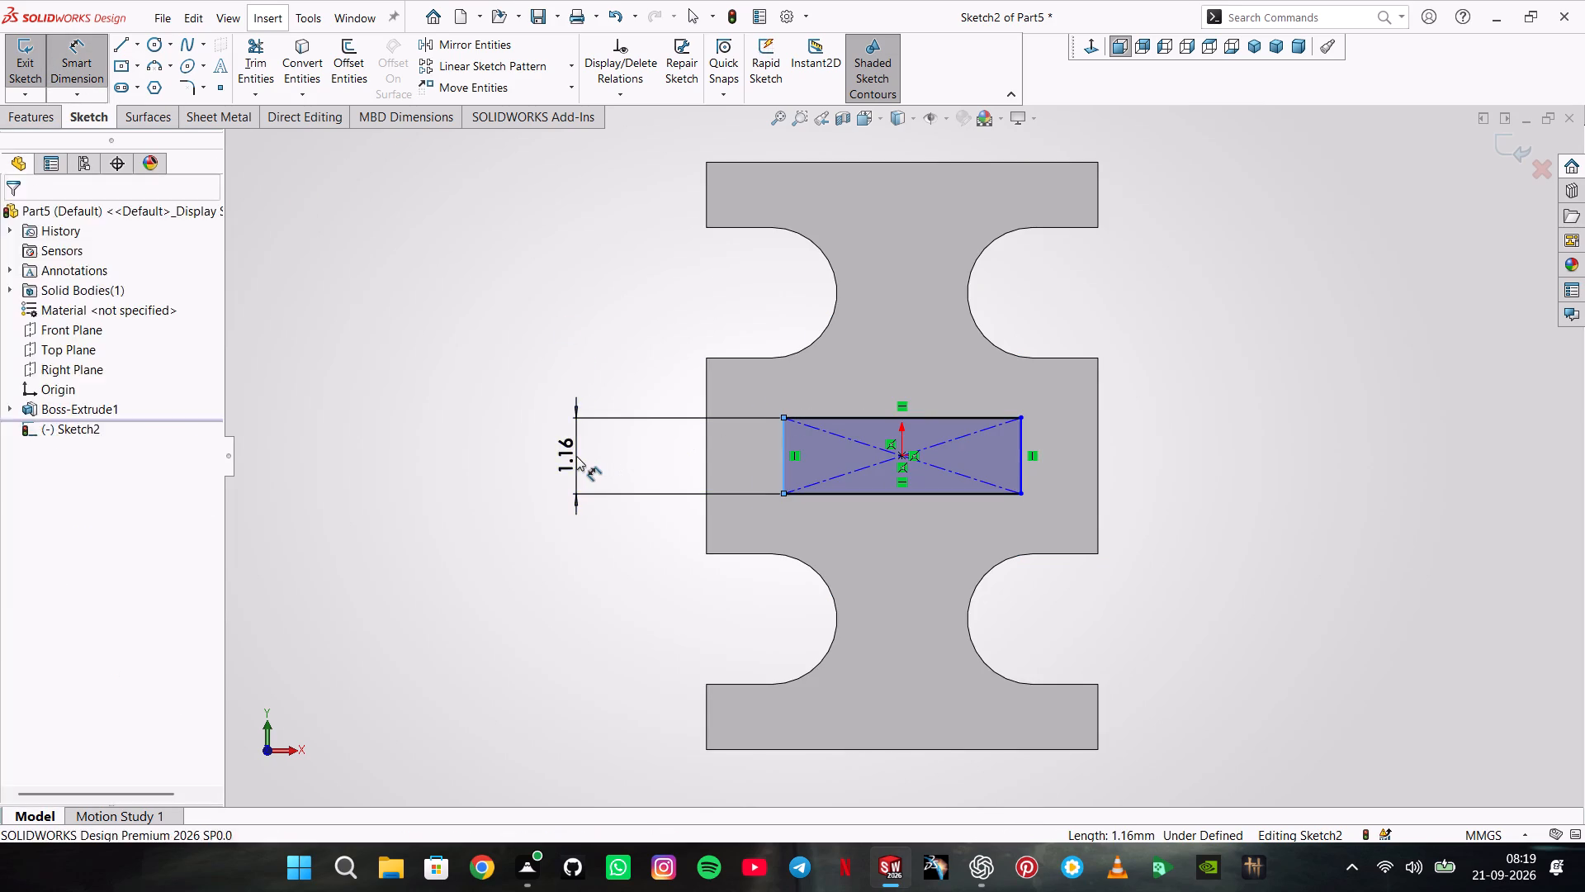
pyautogui.press('1')
pyautogui.press('Return')
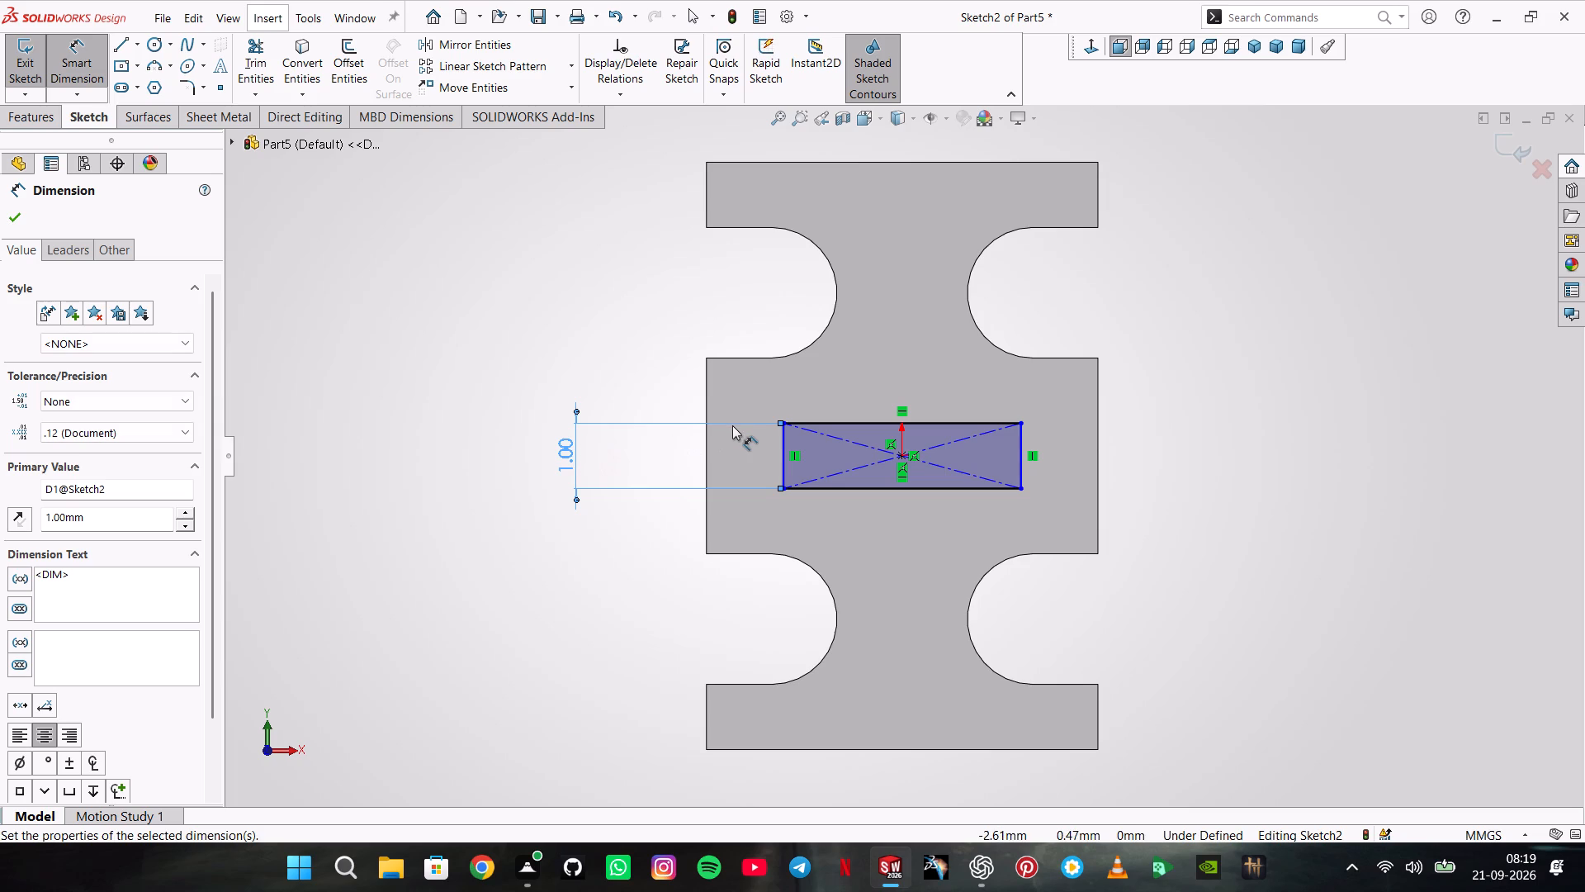
# Dimension the centre rectangle's width as 4 mm.
pyautogui.click(950, 419)
pyautogui.click(947, 389)
pyautogui.press('4')
pyautogui.press('Return')
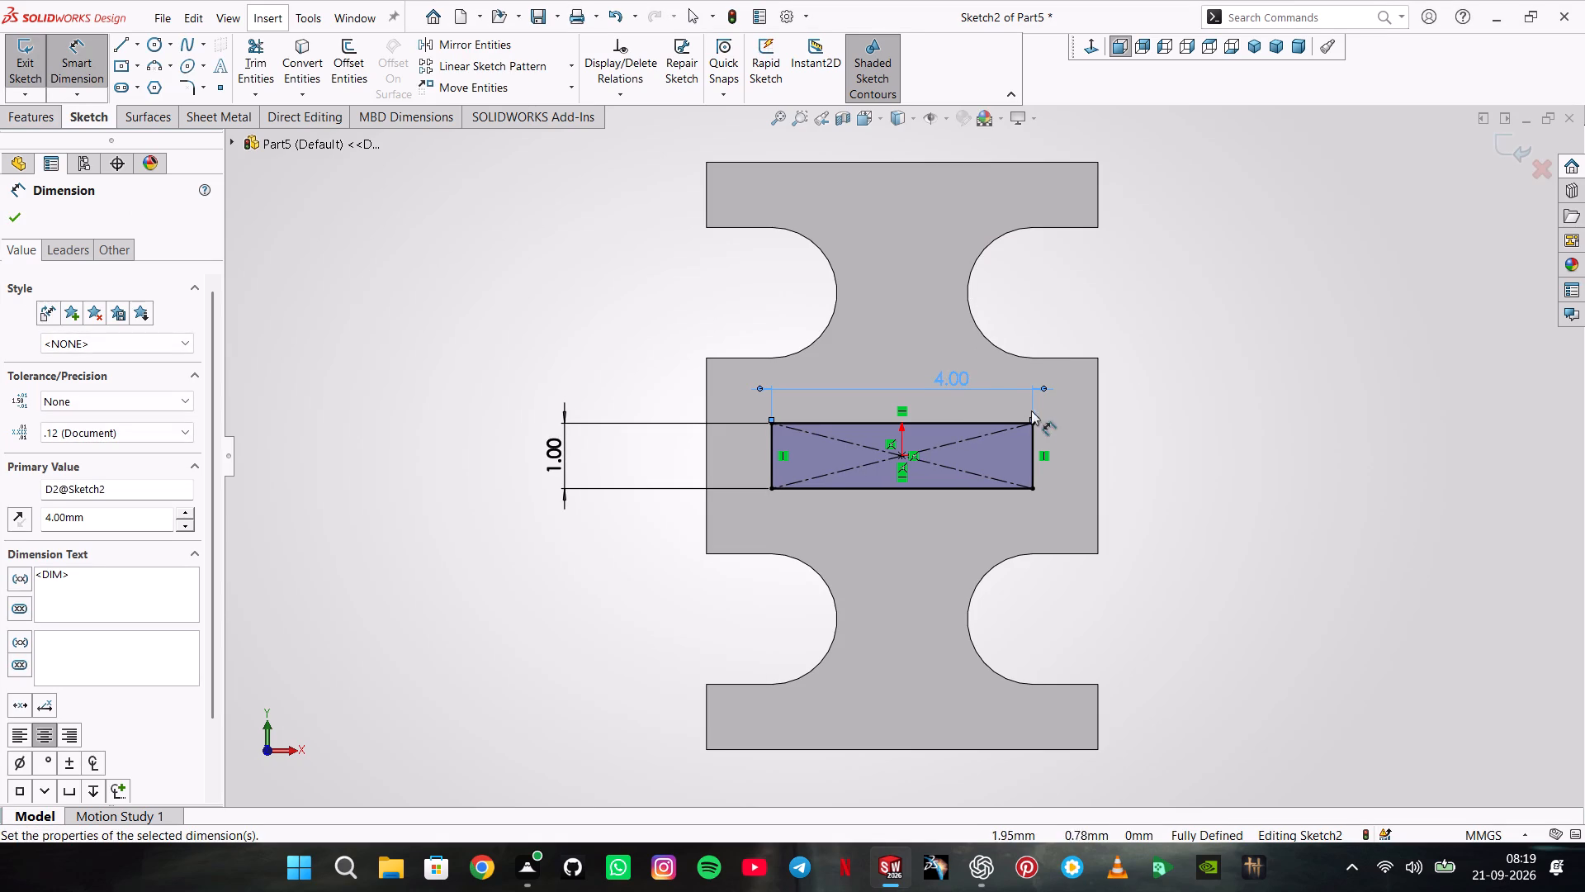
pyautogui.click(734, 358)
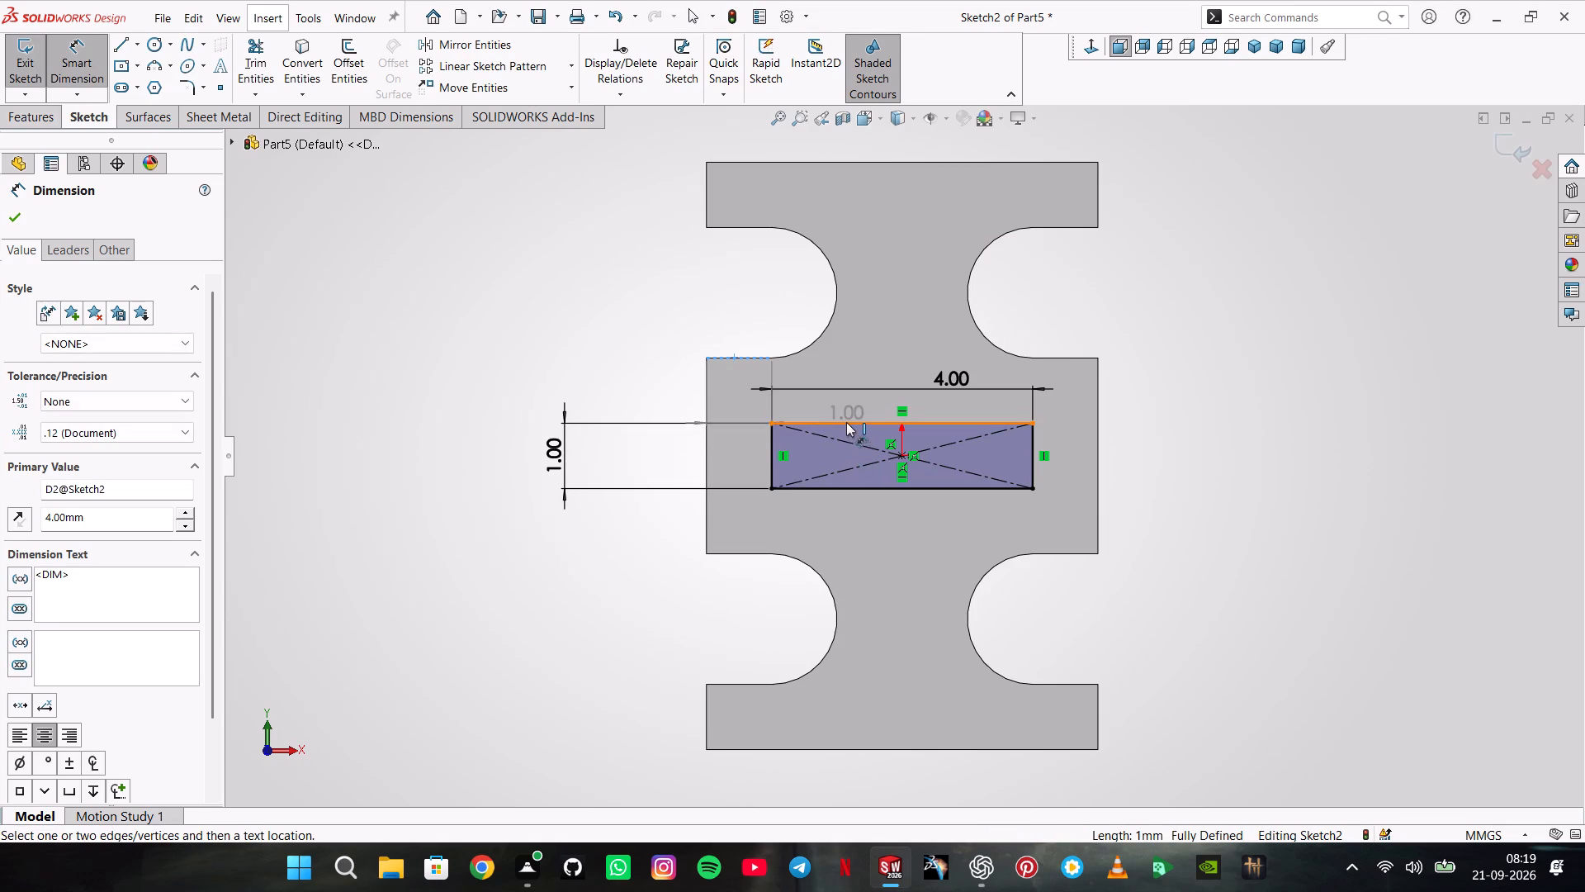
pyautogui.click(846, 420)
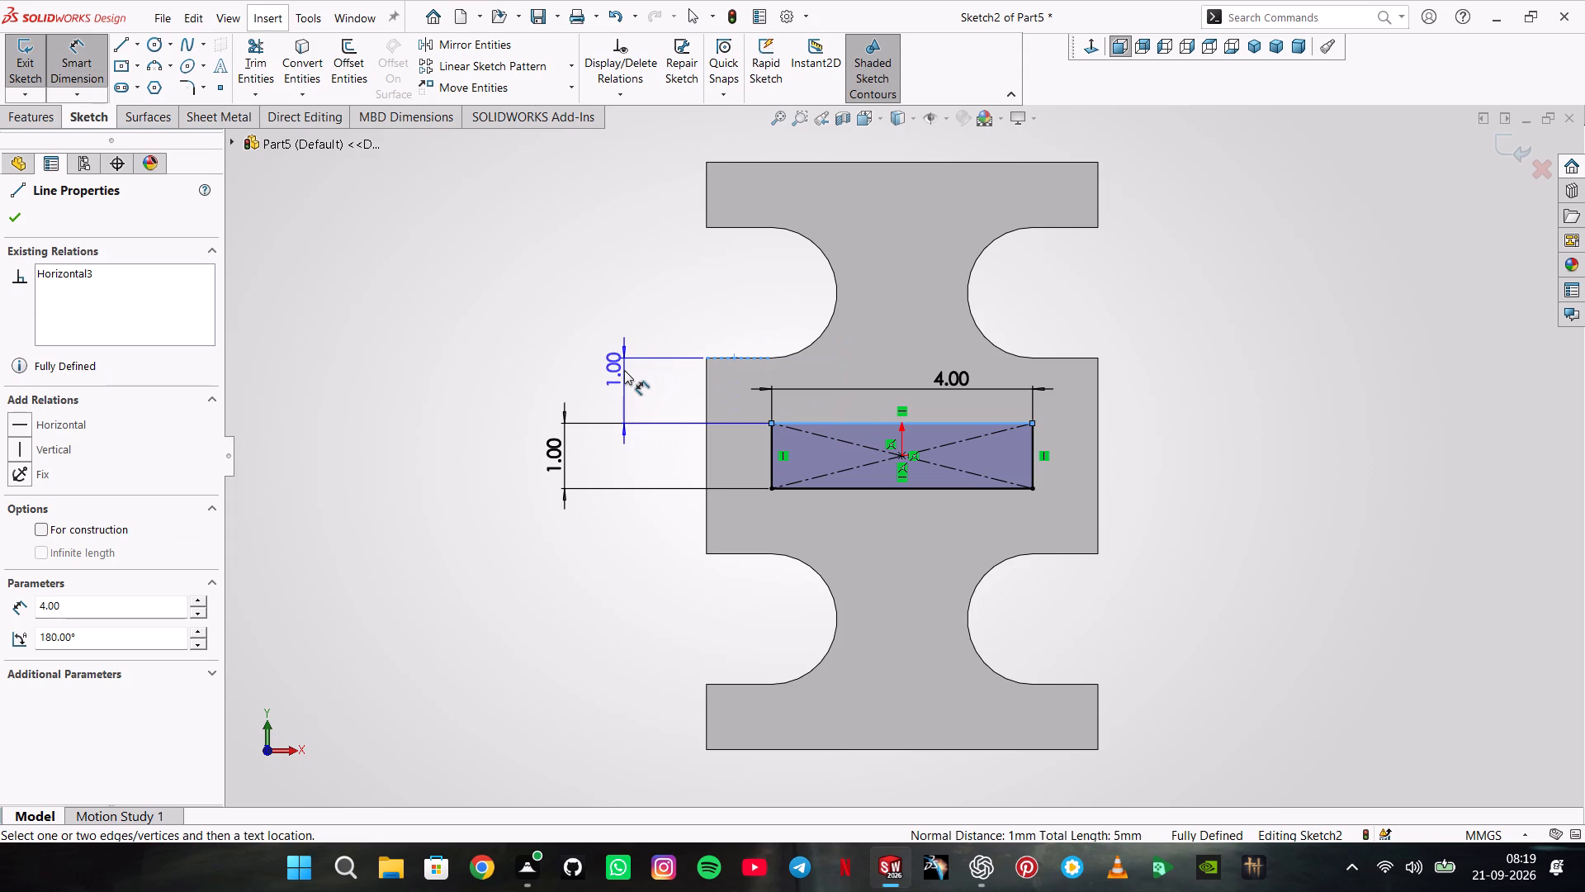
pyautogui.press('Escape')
# Extrude the centre rectangle as a blind boss 4 mm outward from the plate's front face, merged with the plate.
pyautogui.click(40, 121)
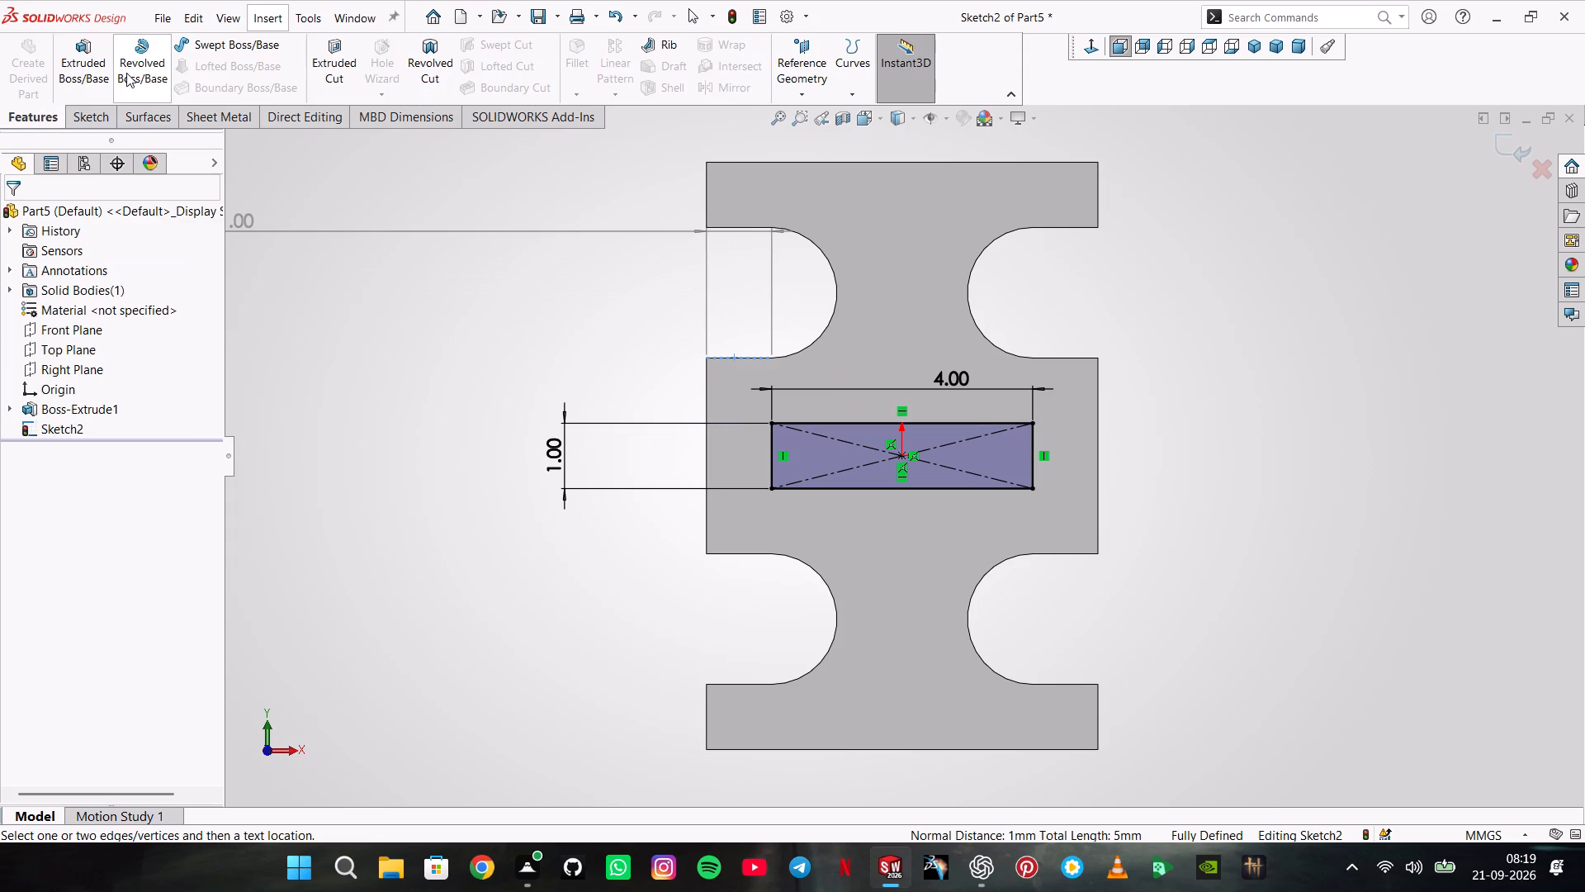
pyautogui.click(83, 78)
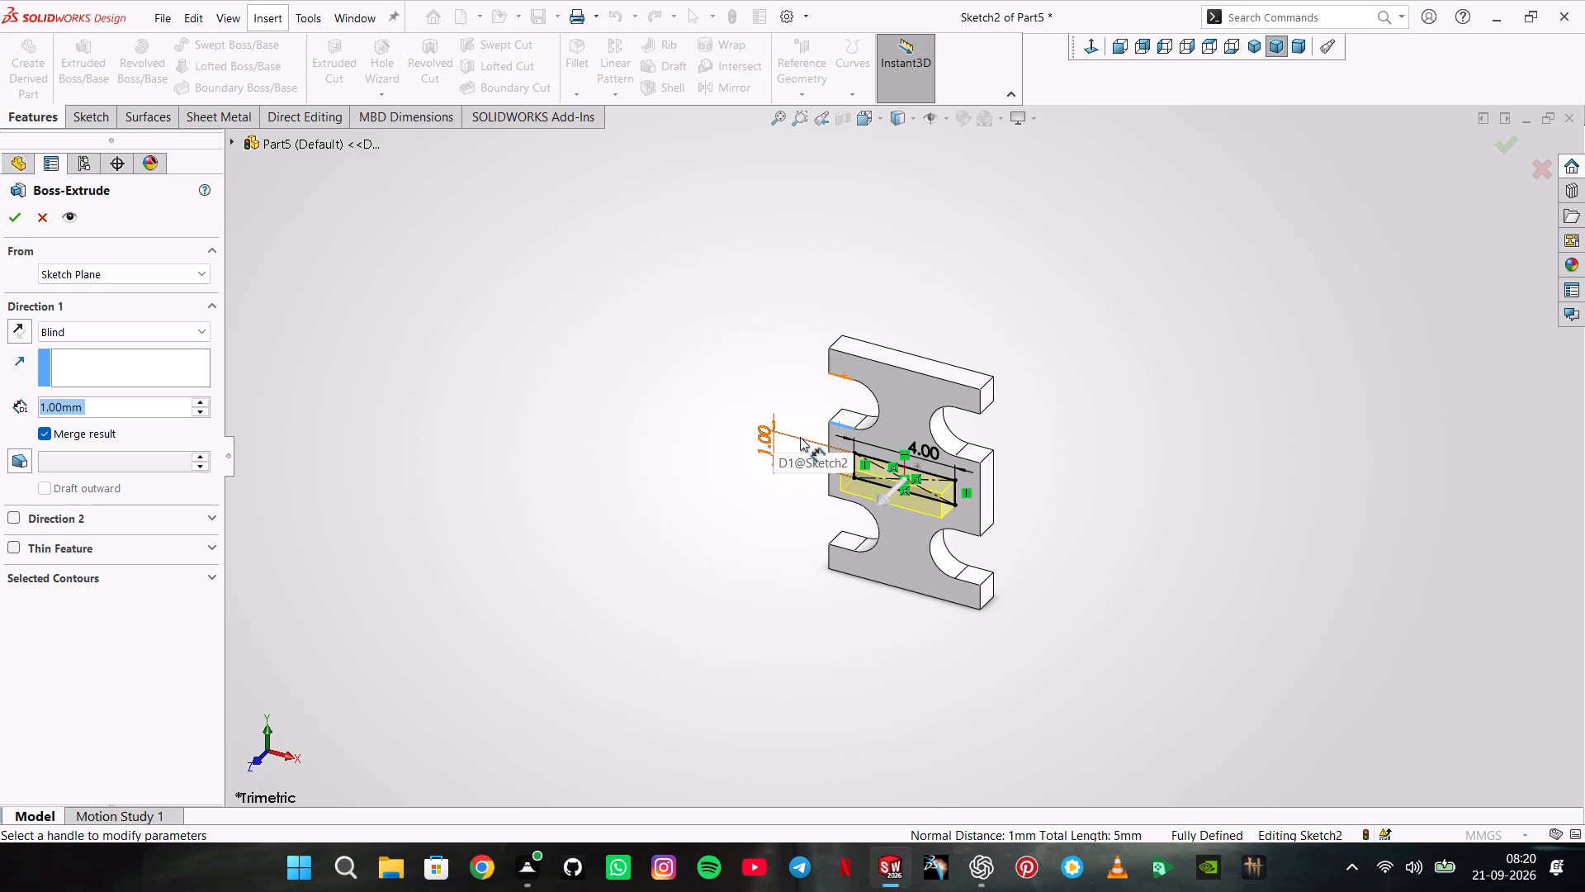
pyautogui.press('4')
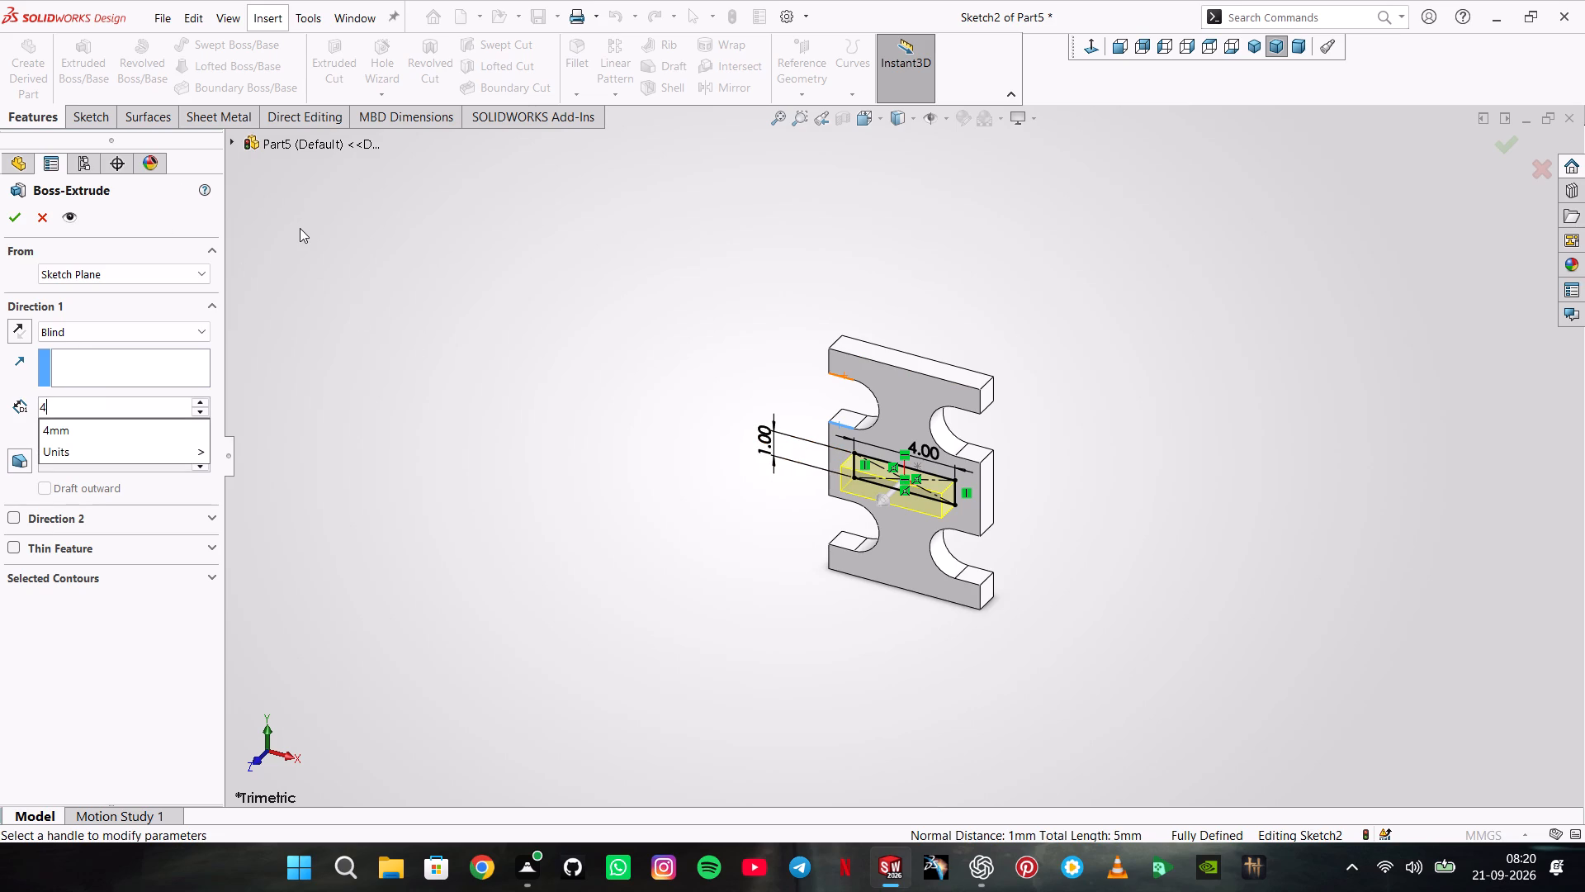
pyautogui.press('Return')
pyautogui.press('Return')
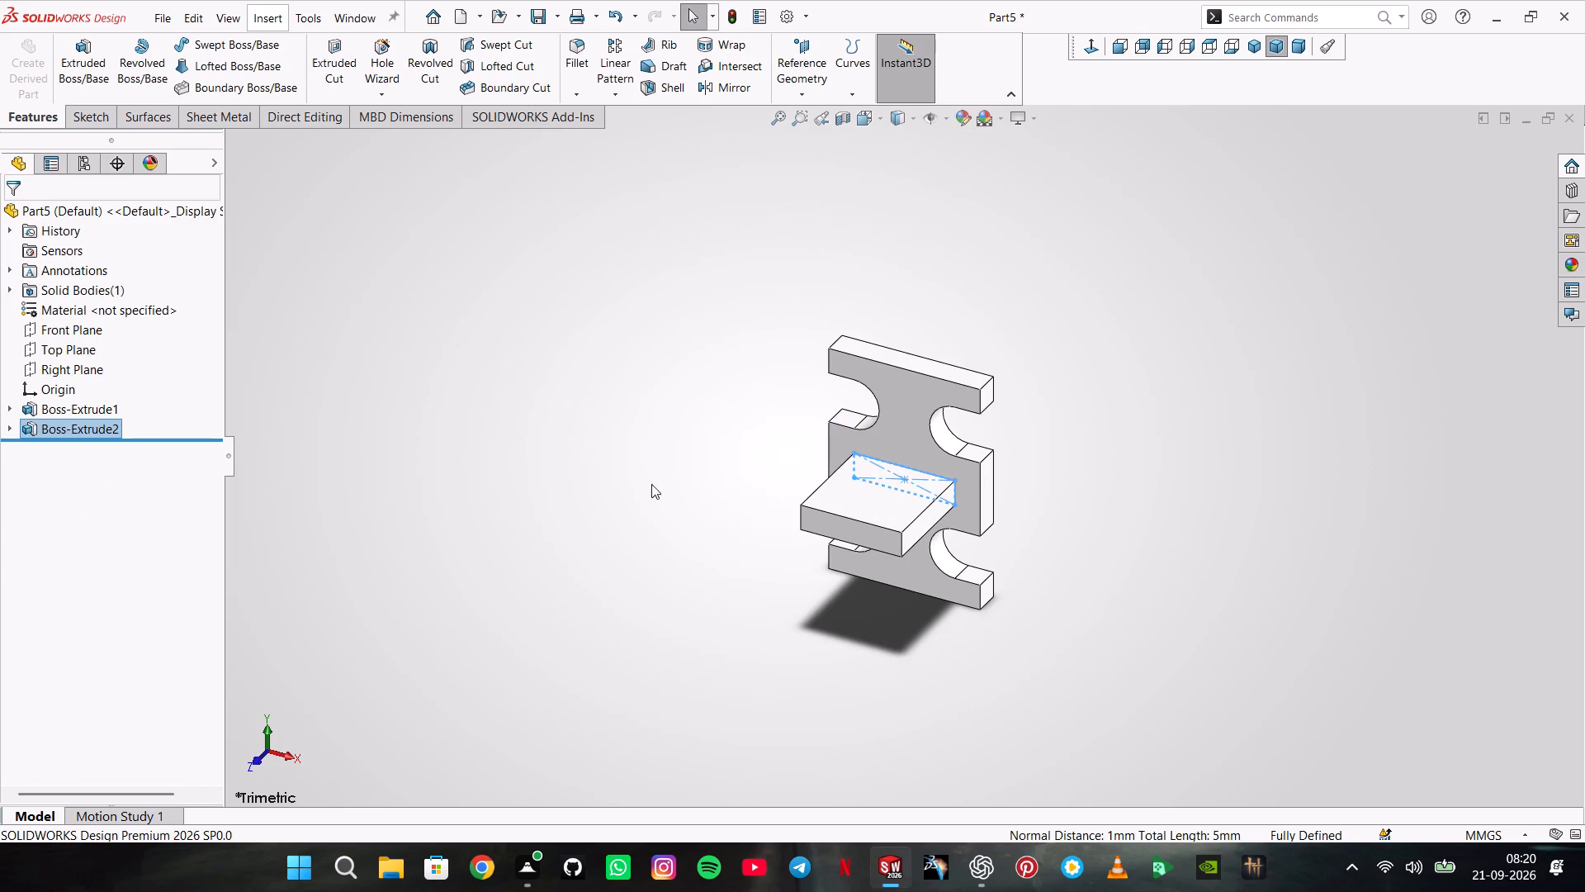
pyautogui.click(574, 489)
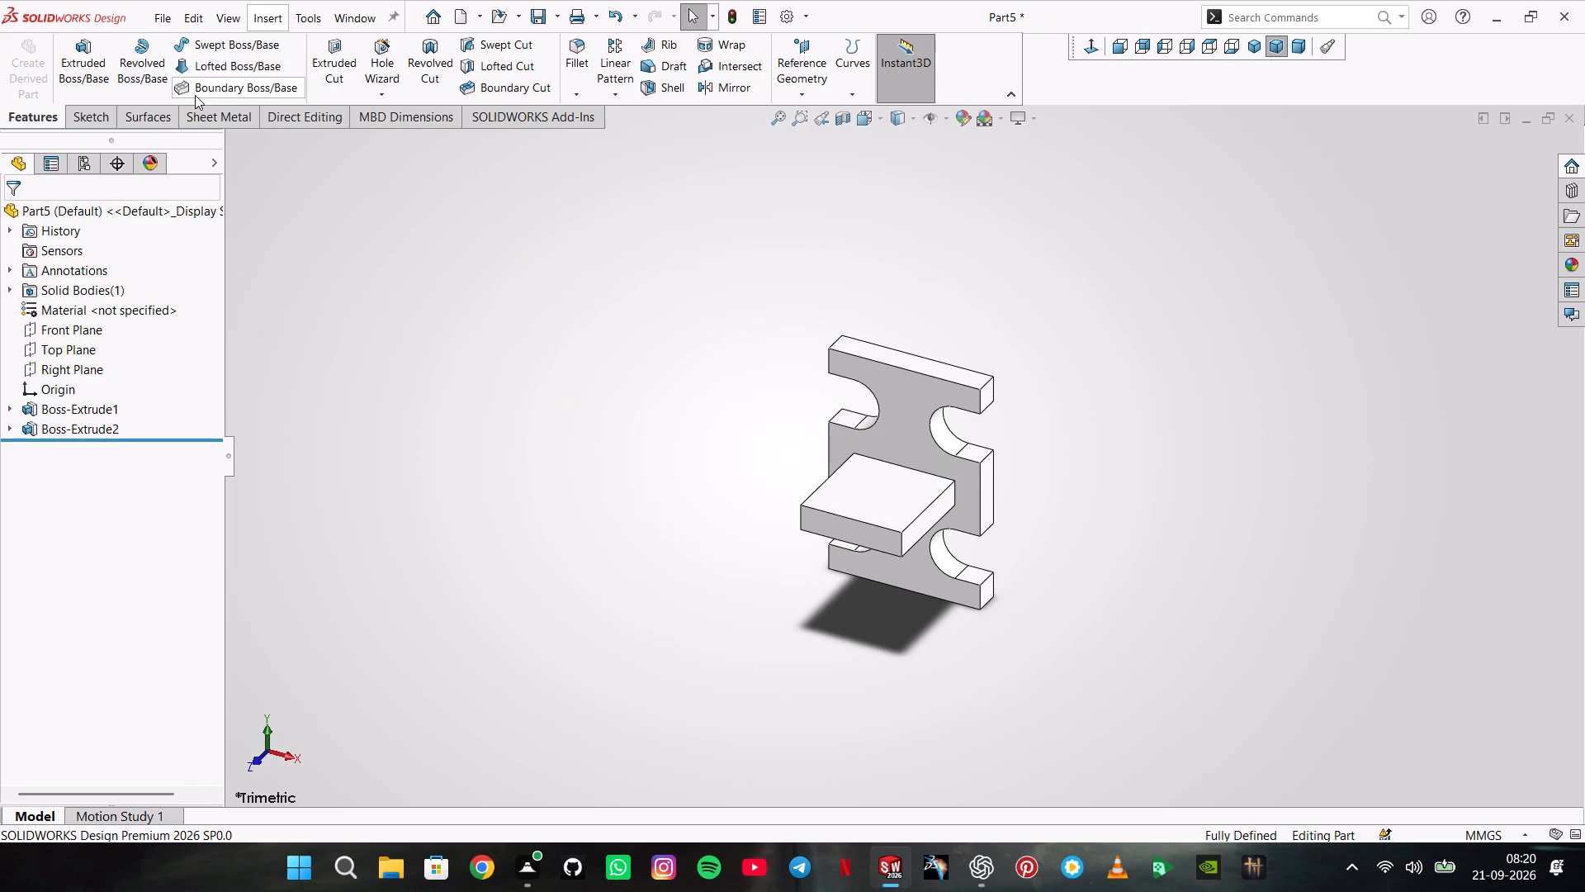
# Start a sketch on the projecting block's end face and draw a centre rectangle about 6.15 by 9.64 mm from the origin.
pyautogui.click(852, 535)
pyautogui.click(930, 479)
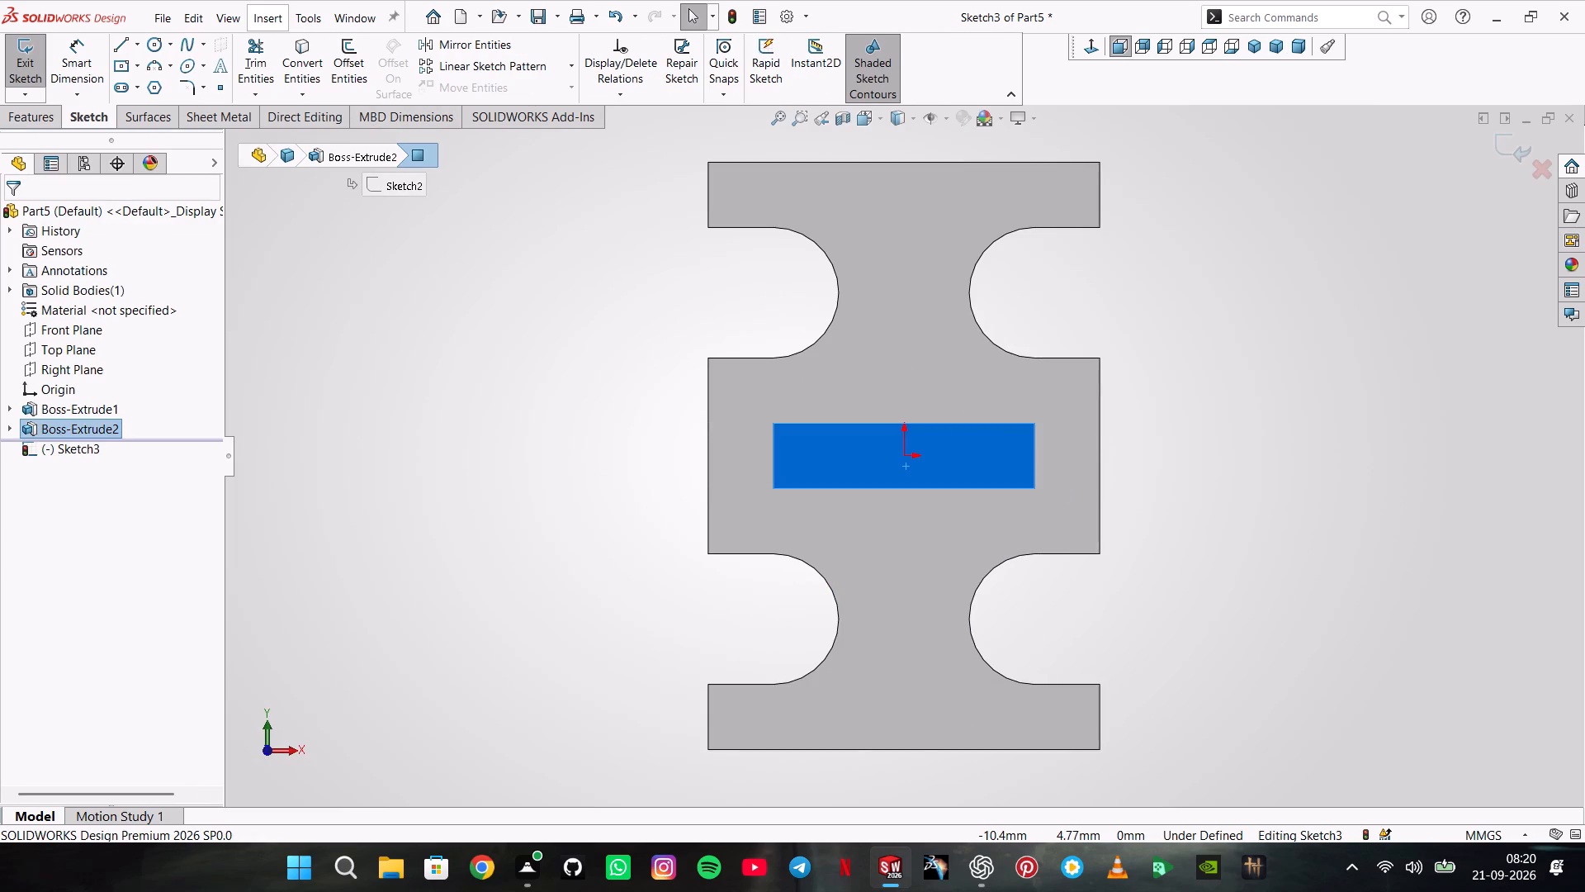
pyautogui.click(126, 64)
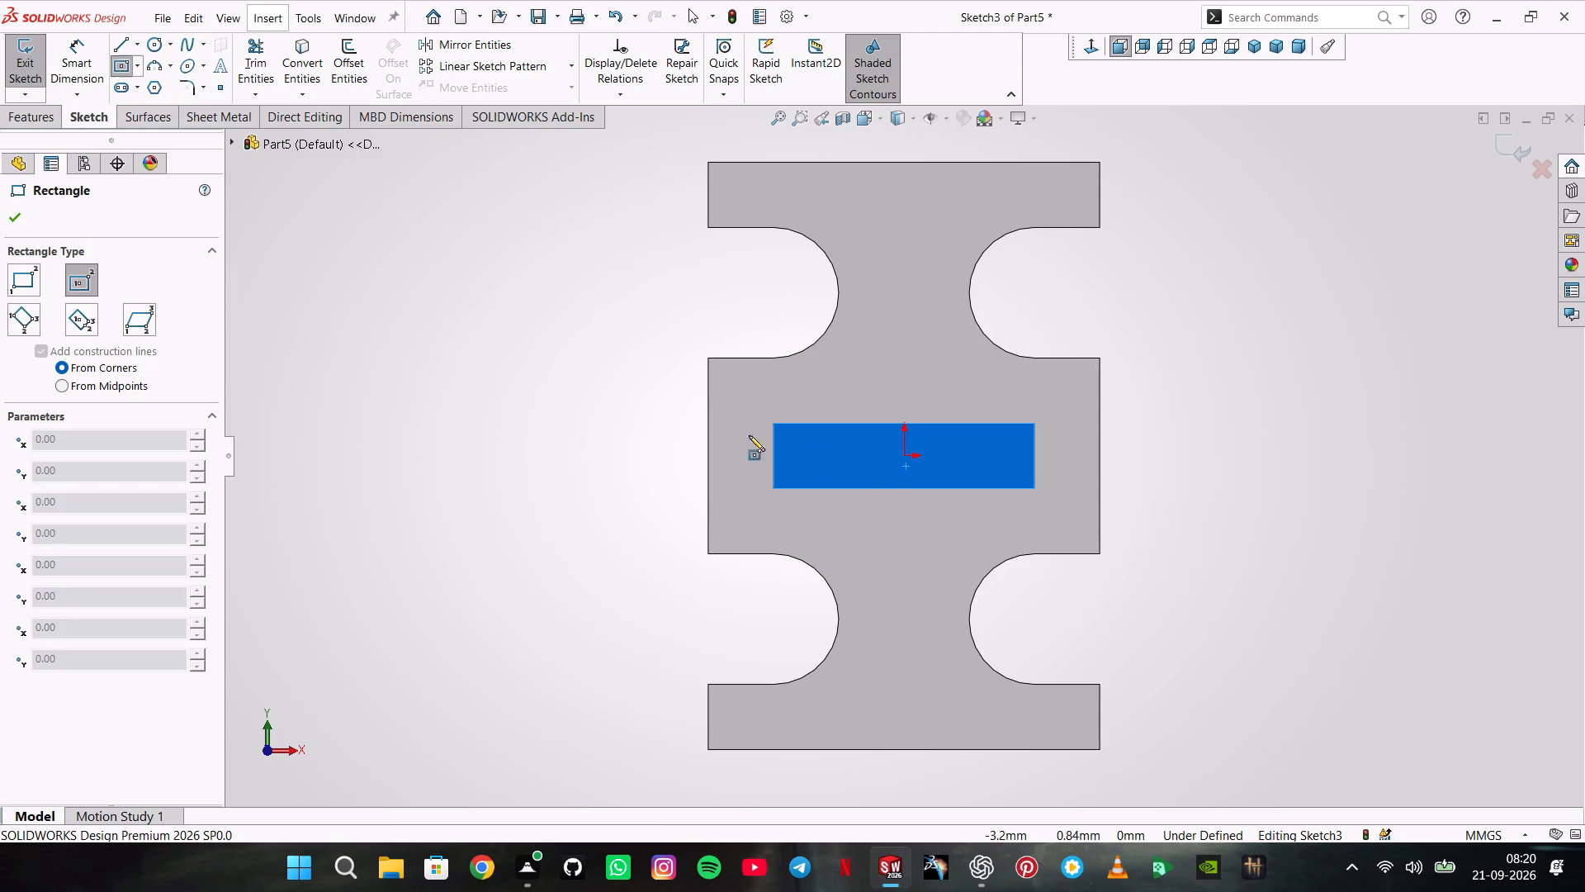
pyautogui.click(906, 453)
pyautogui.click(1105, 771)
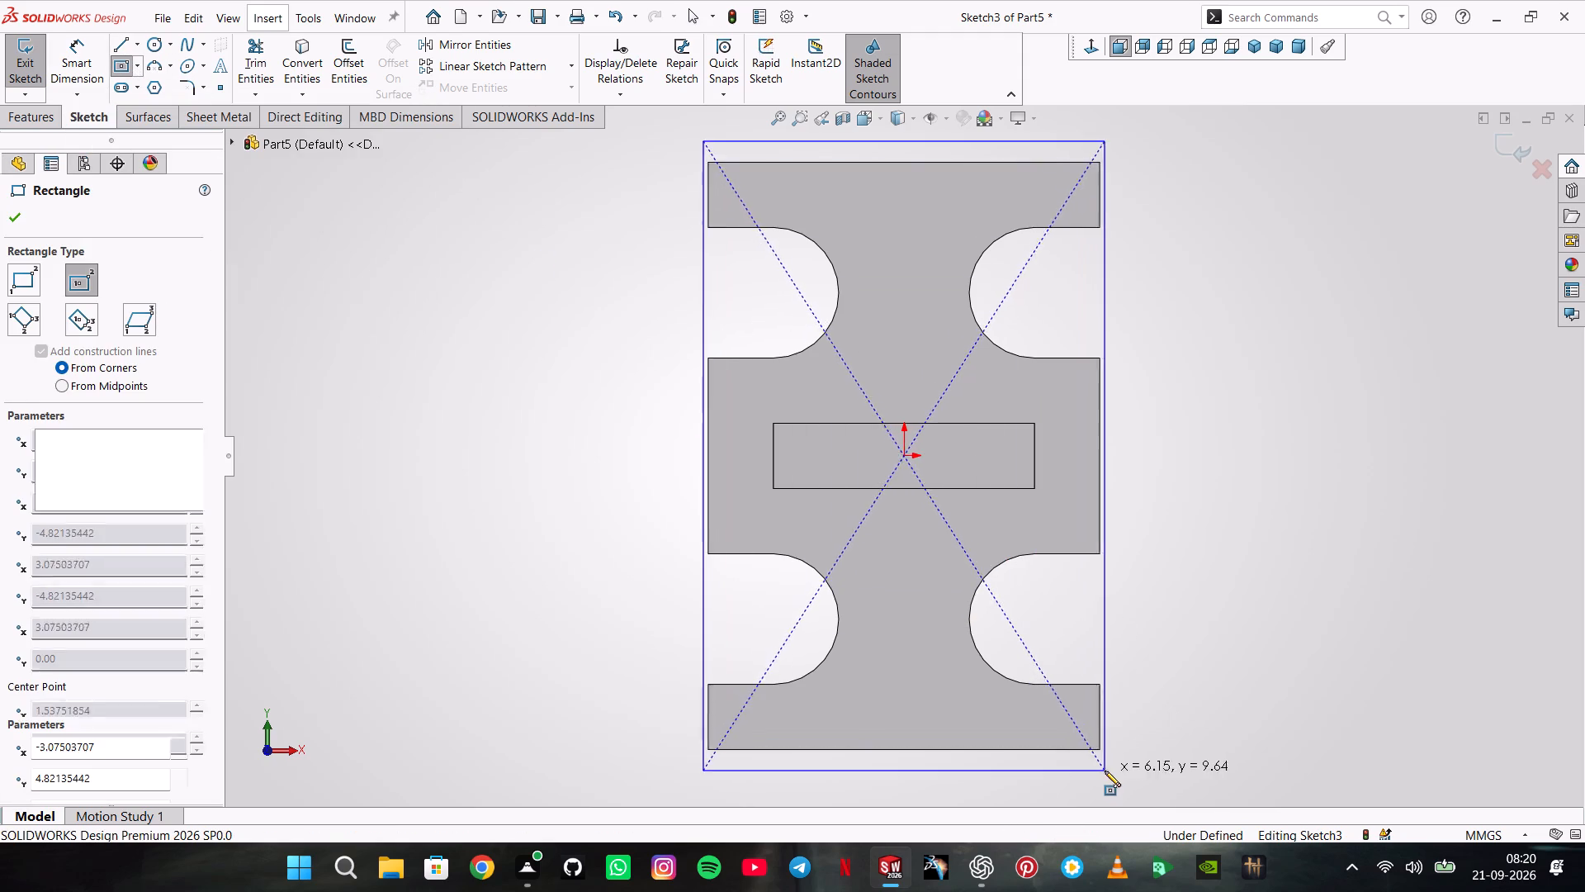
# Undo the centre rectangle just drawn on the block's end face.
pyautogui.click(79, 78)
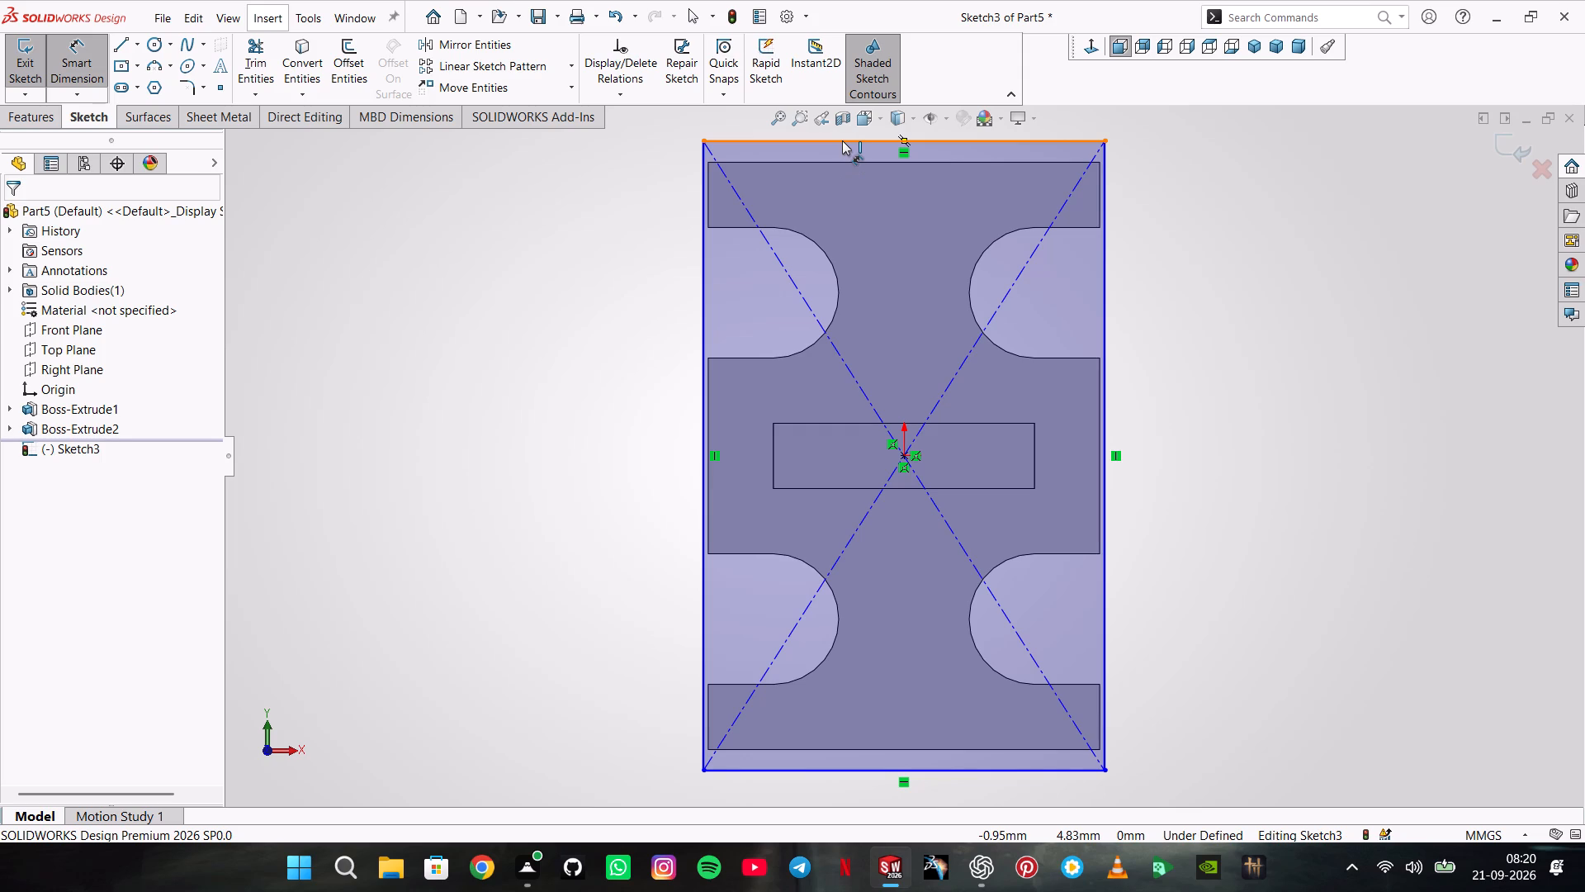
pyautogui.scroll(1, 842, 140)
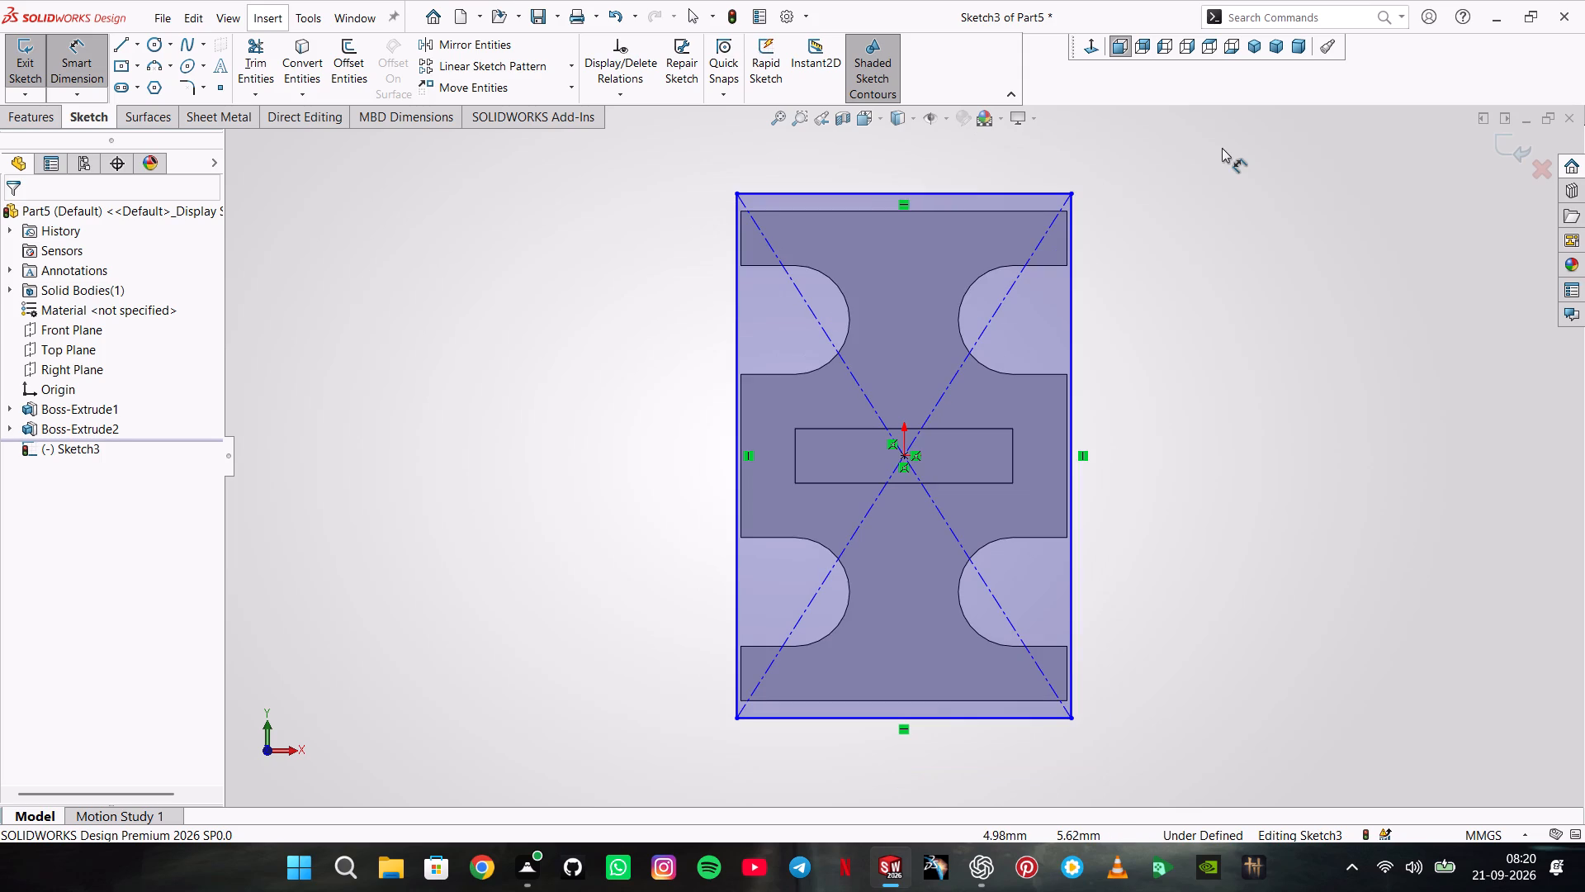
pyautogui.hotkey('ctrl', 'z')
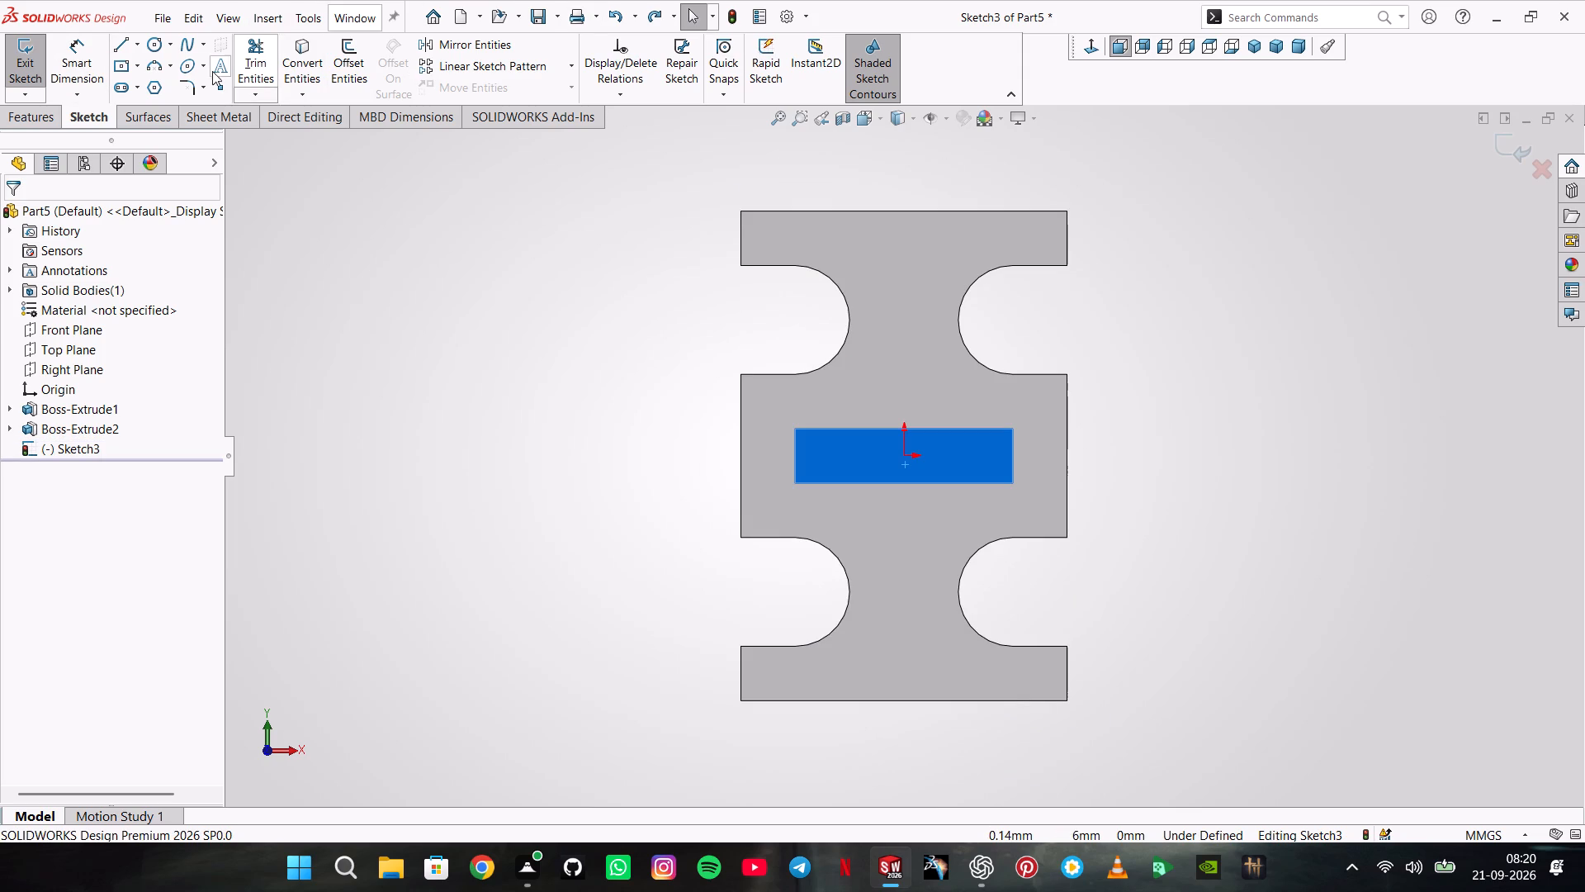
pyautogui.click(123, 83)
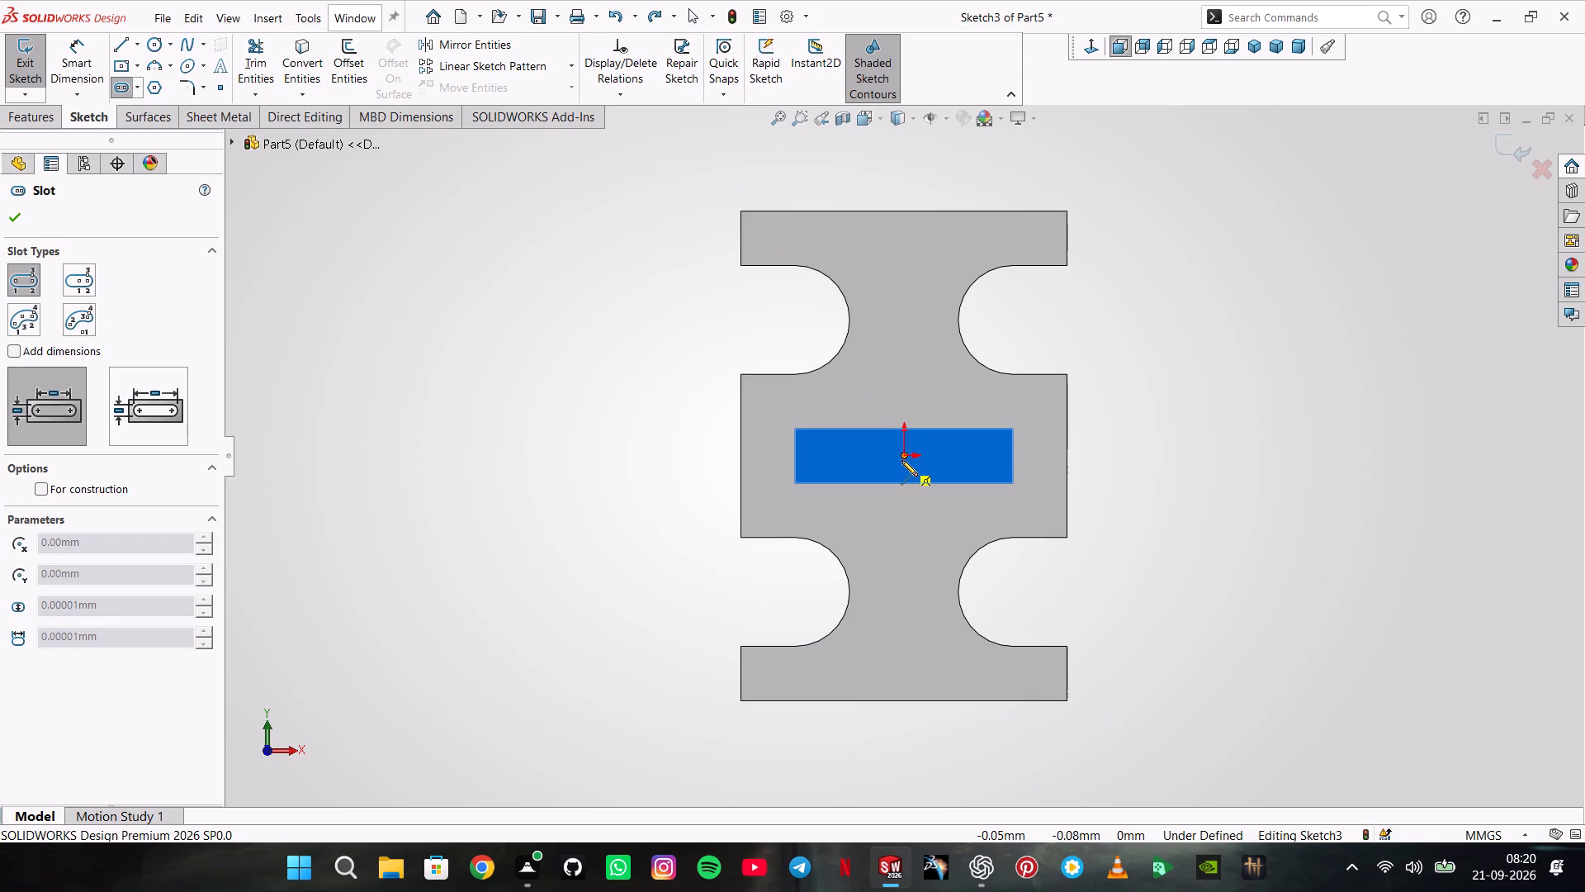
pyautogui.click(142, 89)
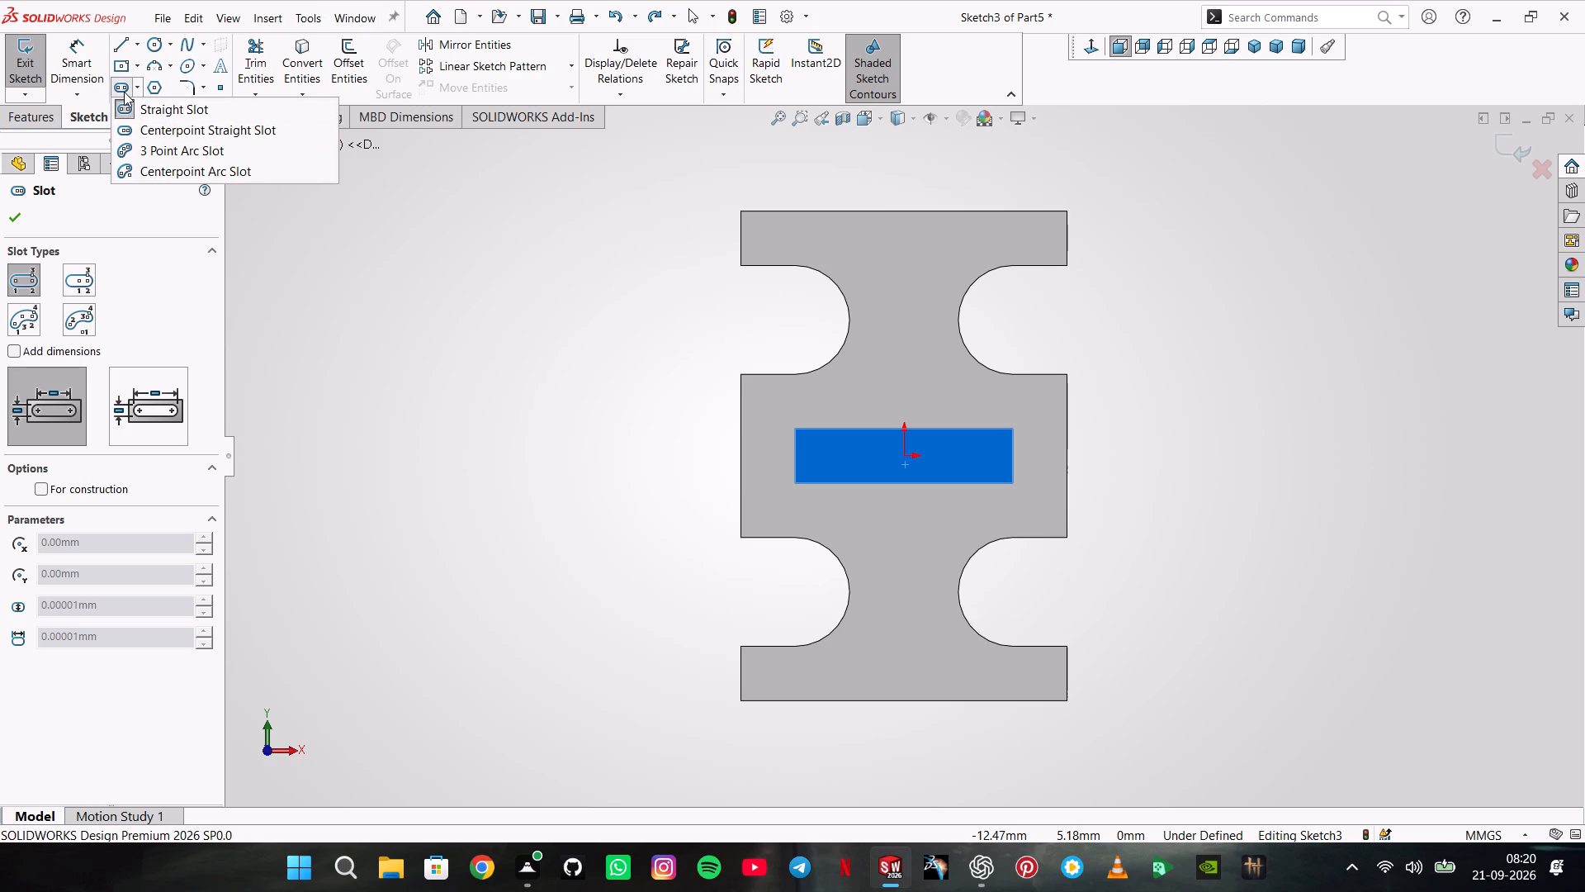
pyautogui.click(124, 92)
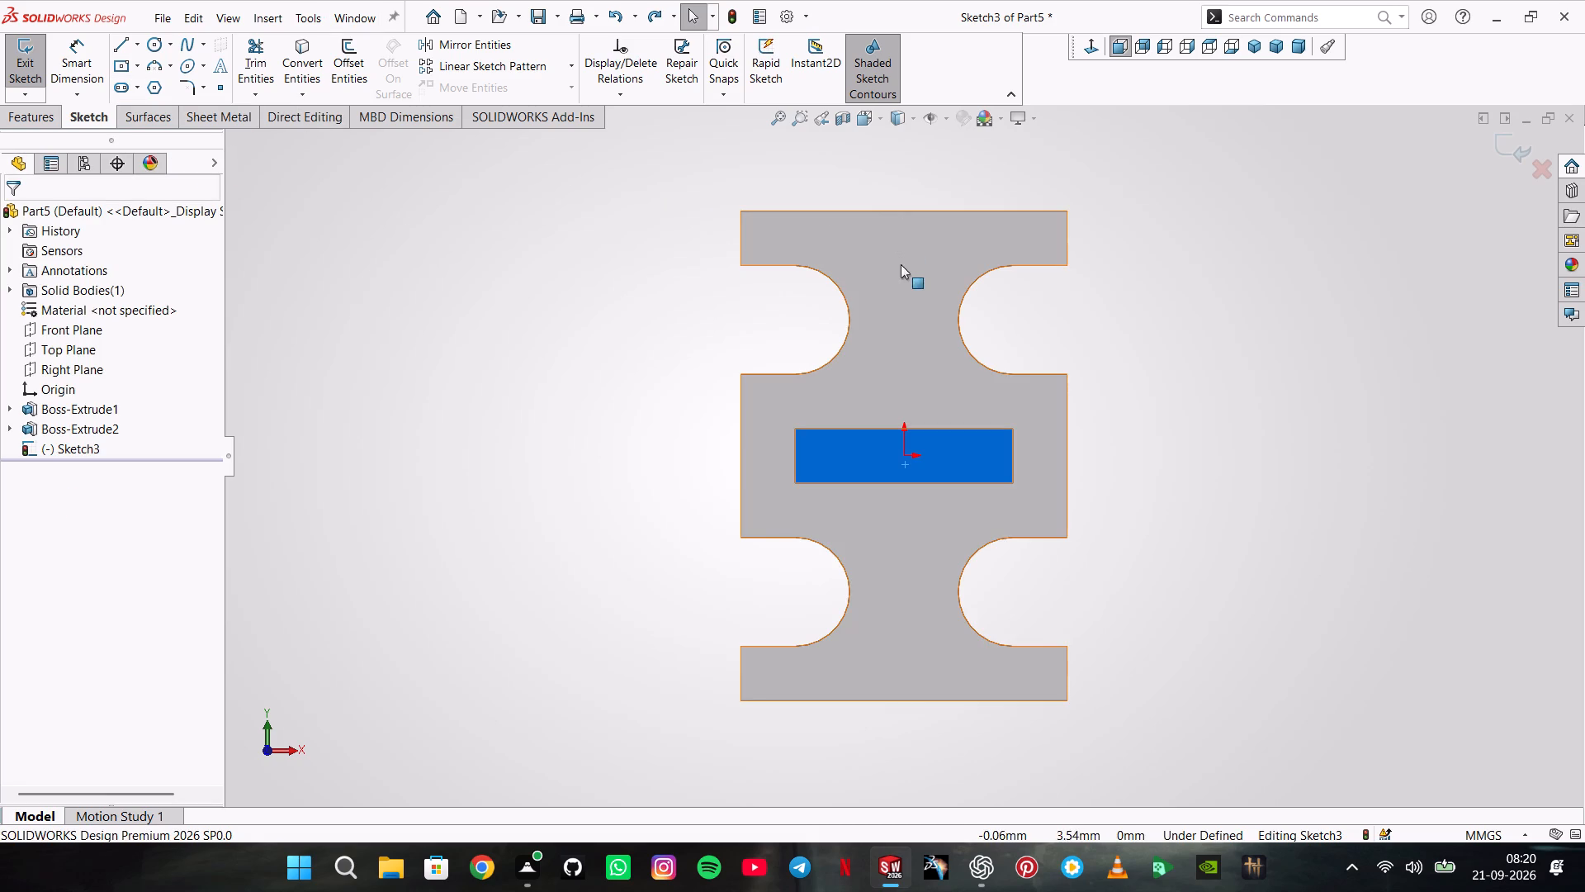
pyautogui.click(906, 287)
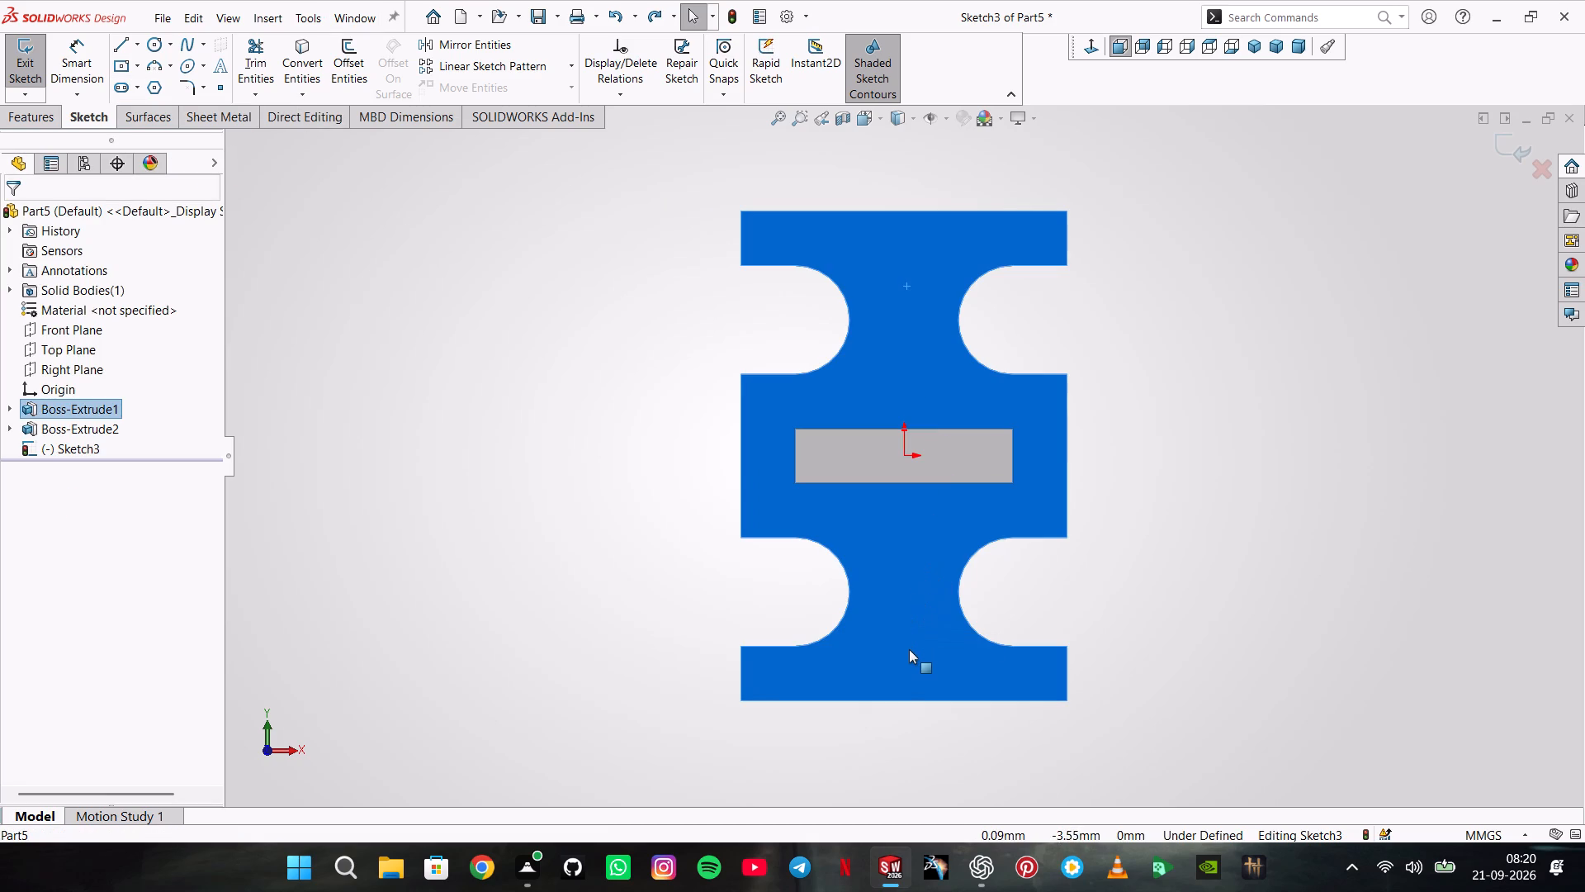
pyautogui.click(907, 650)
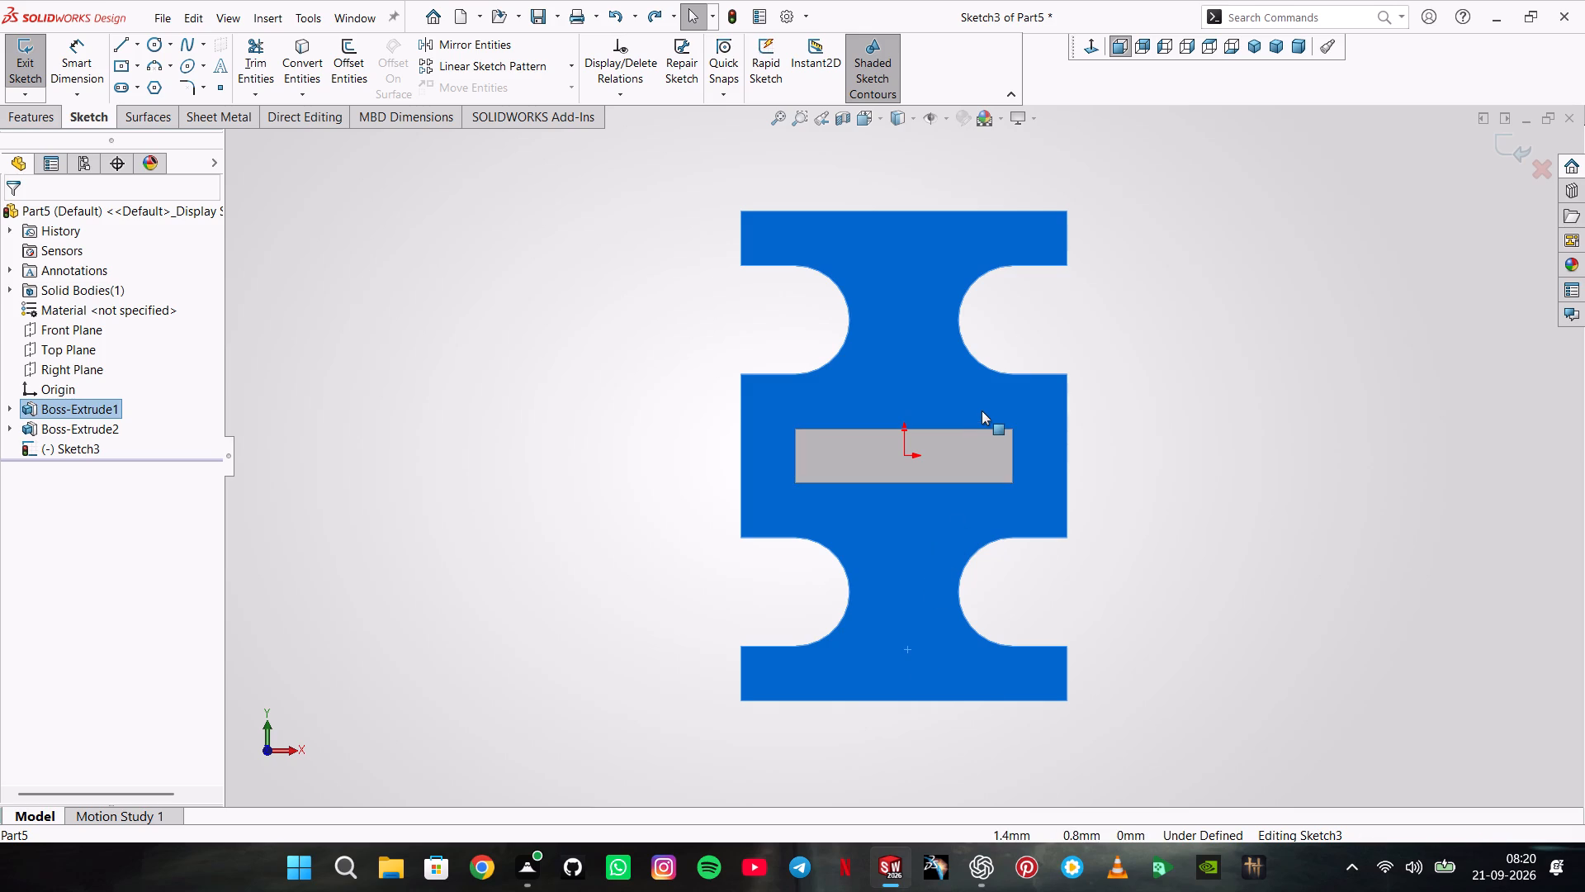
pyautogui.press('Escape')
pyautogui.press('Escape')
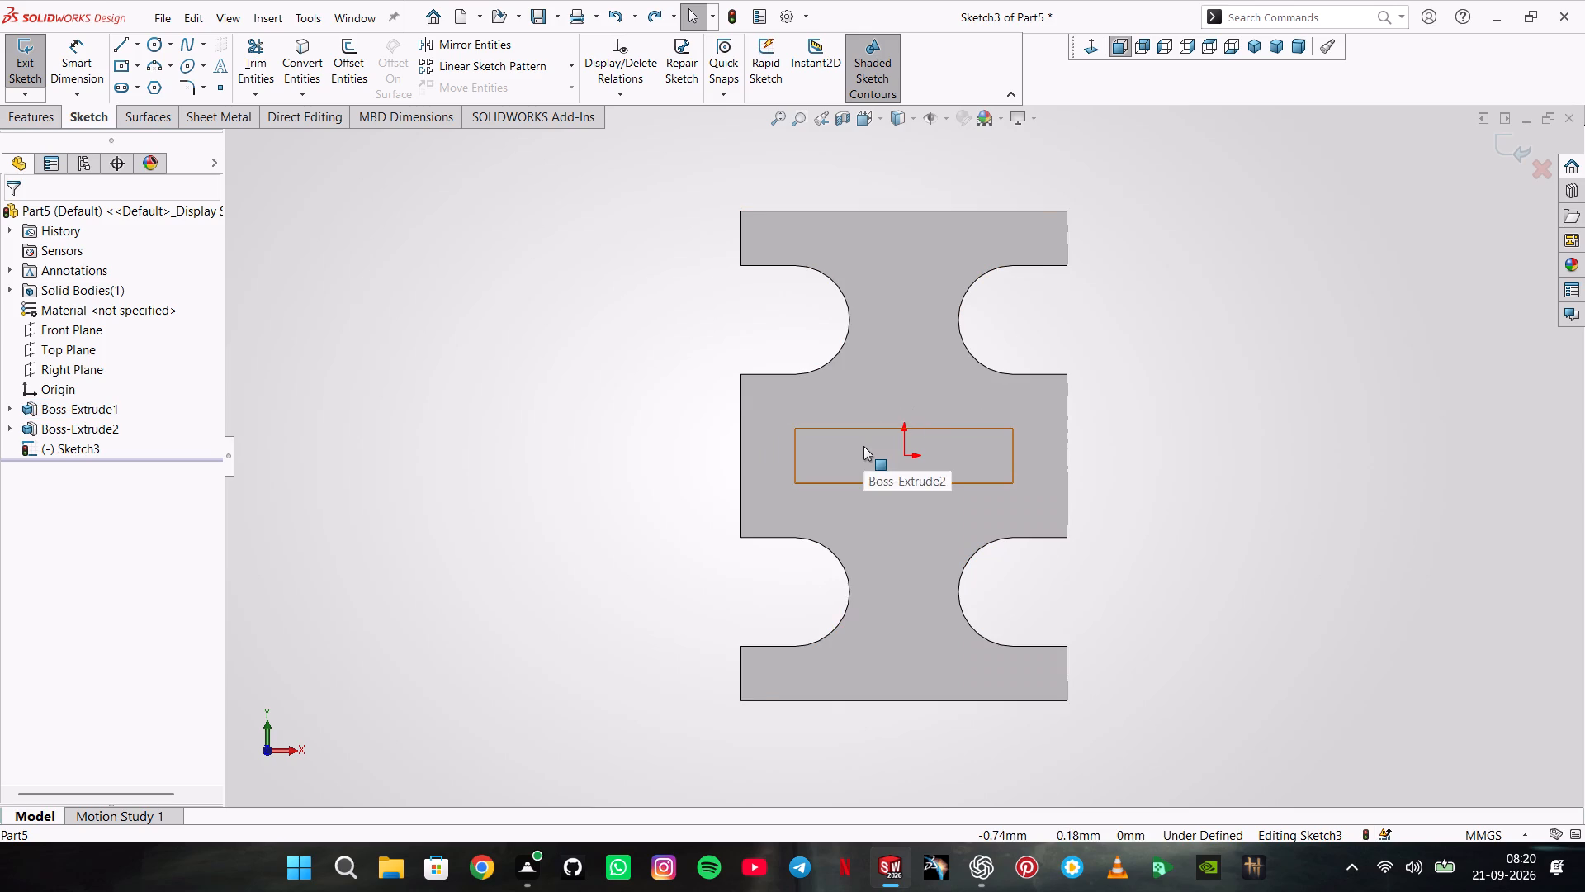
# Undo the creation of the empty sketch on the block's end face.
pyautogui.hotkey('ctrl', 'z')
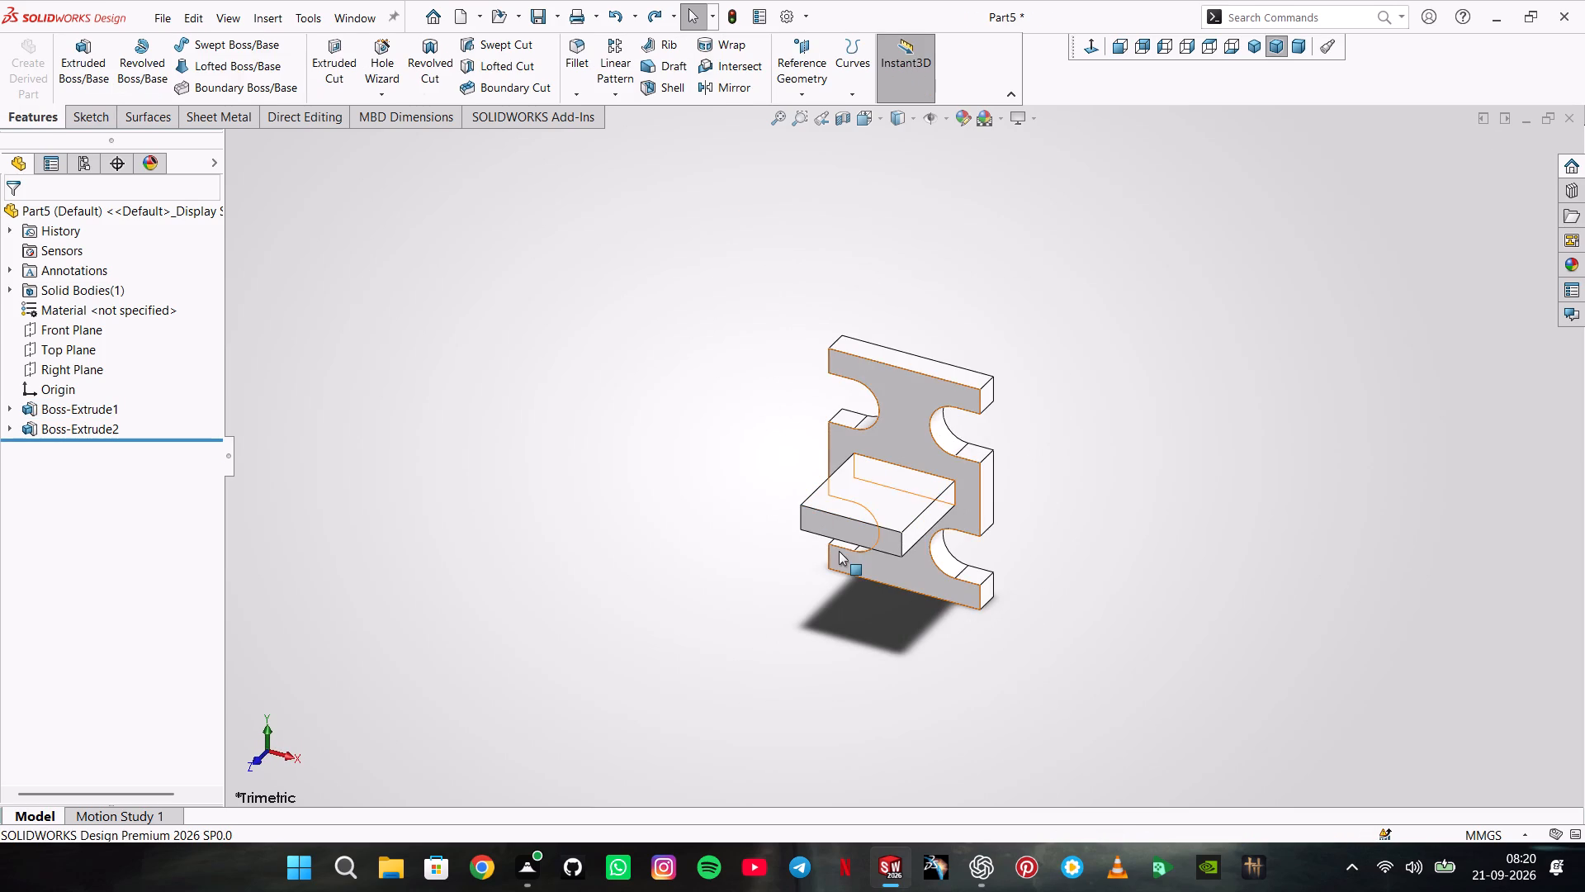
# Start a sketch on the block's end face and draw a vertical straight slot through the origin, about 6.86 mm between centres and 1.59 mm wide.
pyautogui.click(850, 533)
pyautogui.click(916, 482)
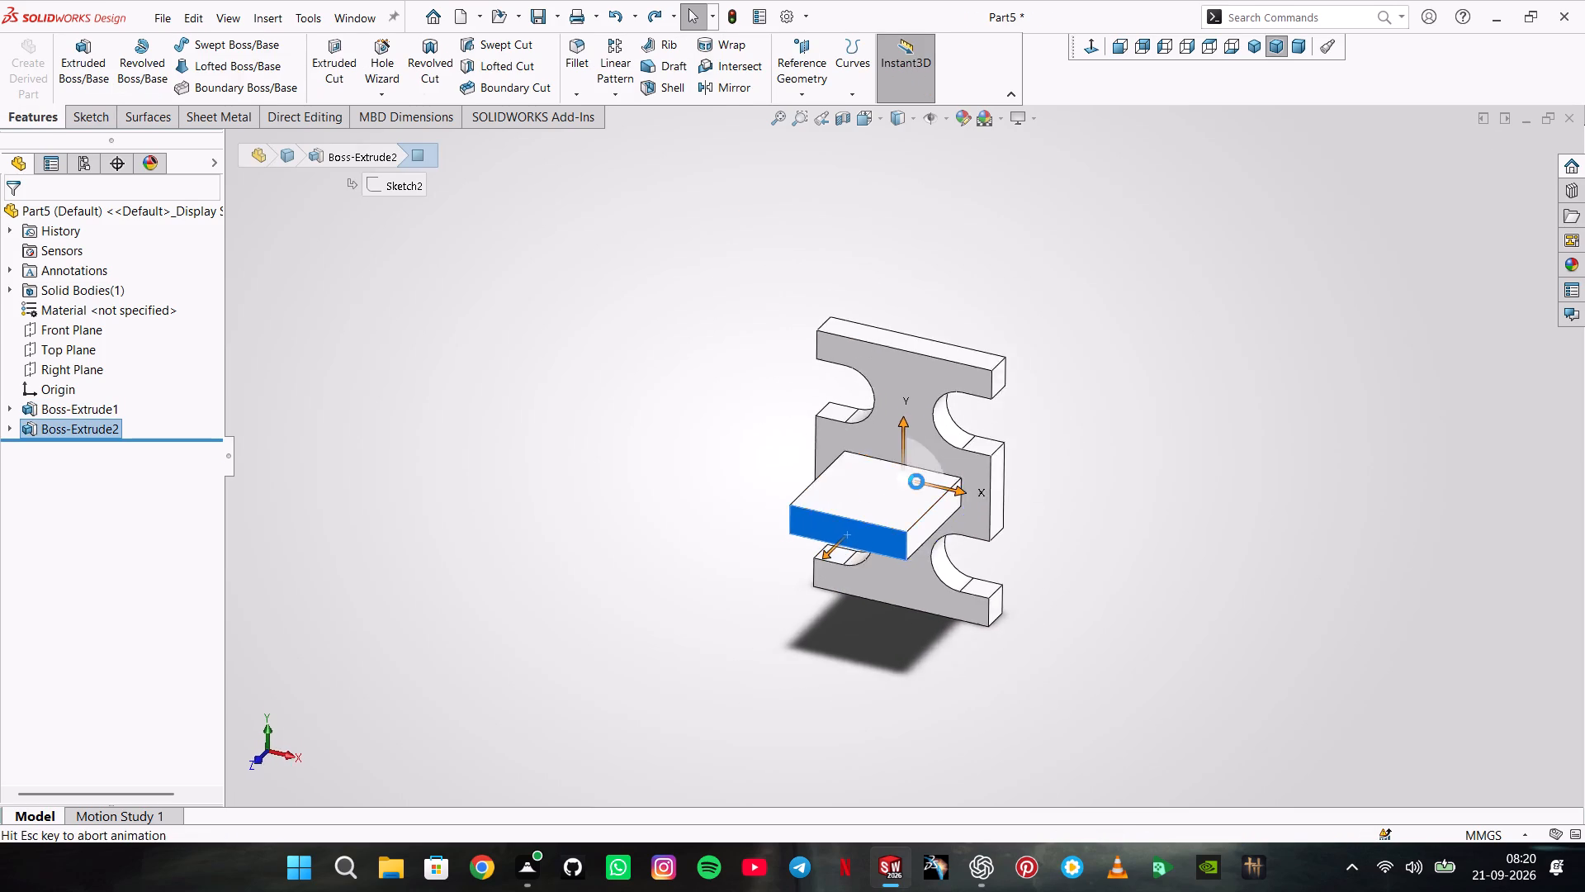
pyautogui.click(122, 95)
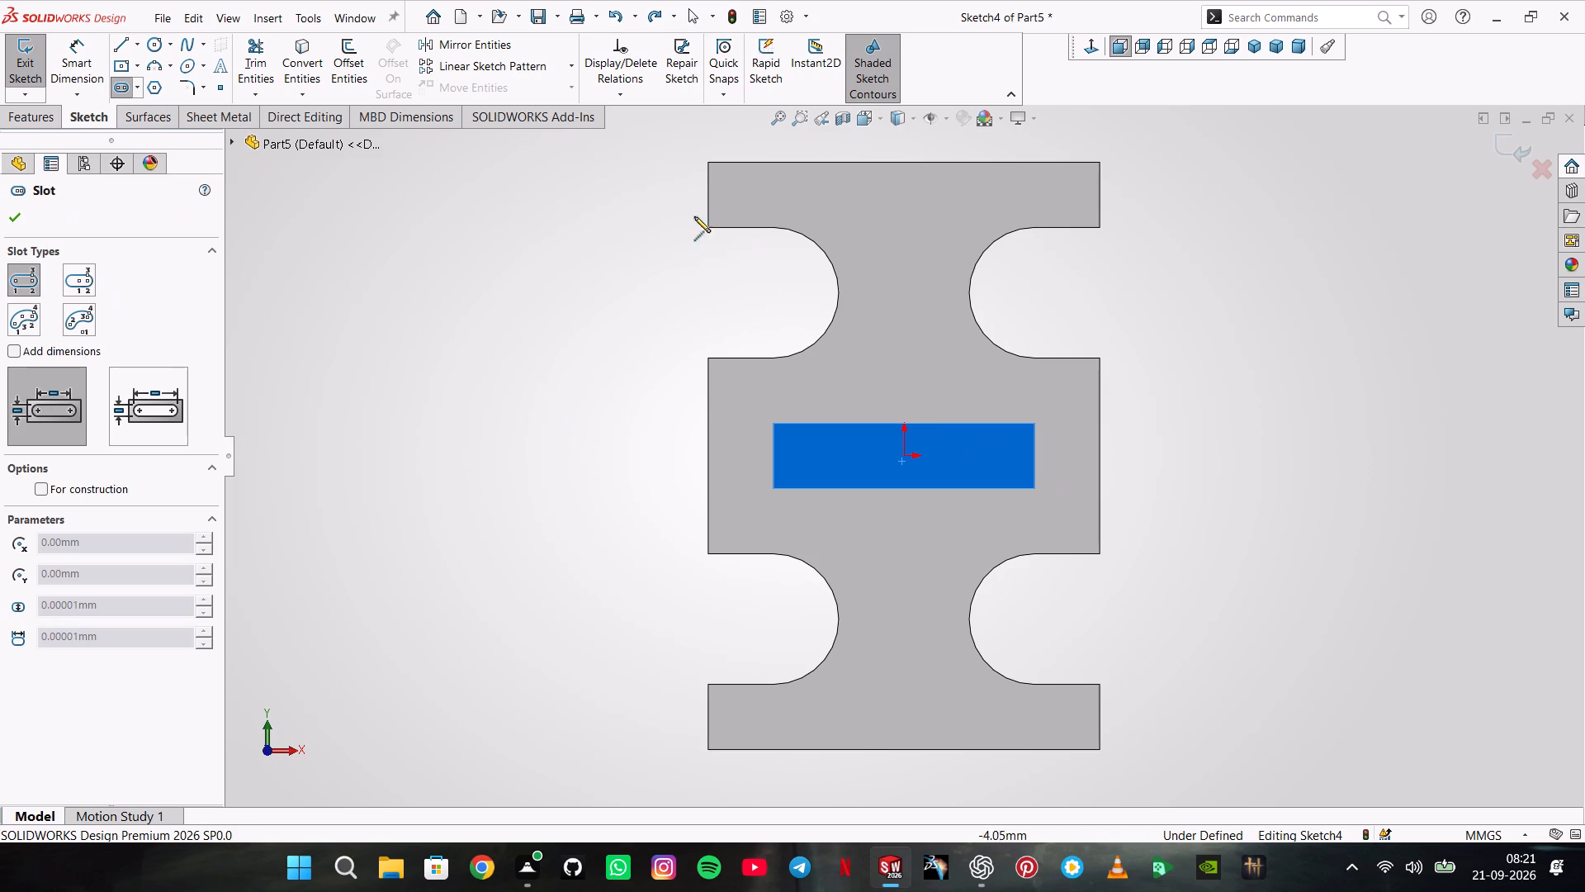
pyautogui.click(908, 241)
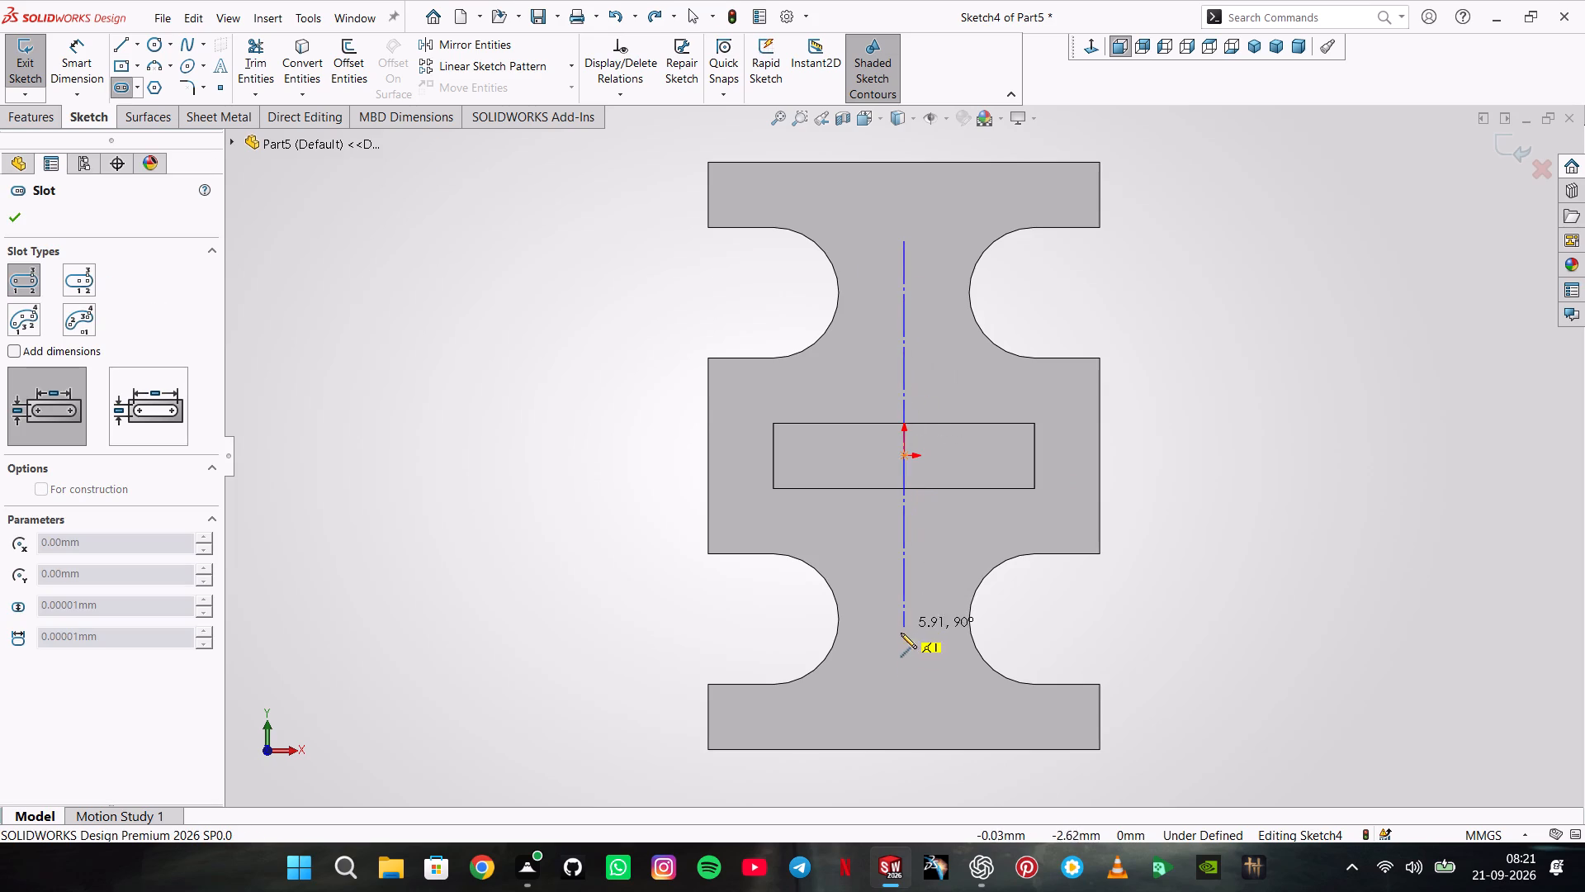
pyautogui.click(904, 689)
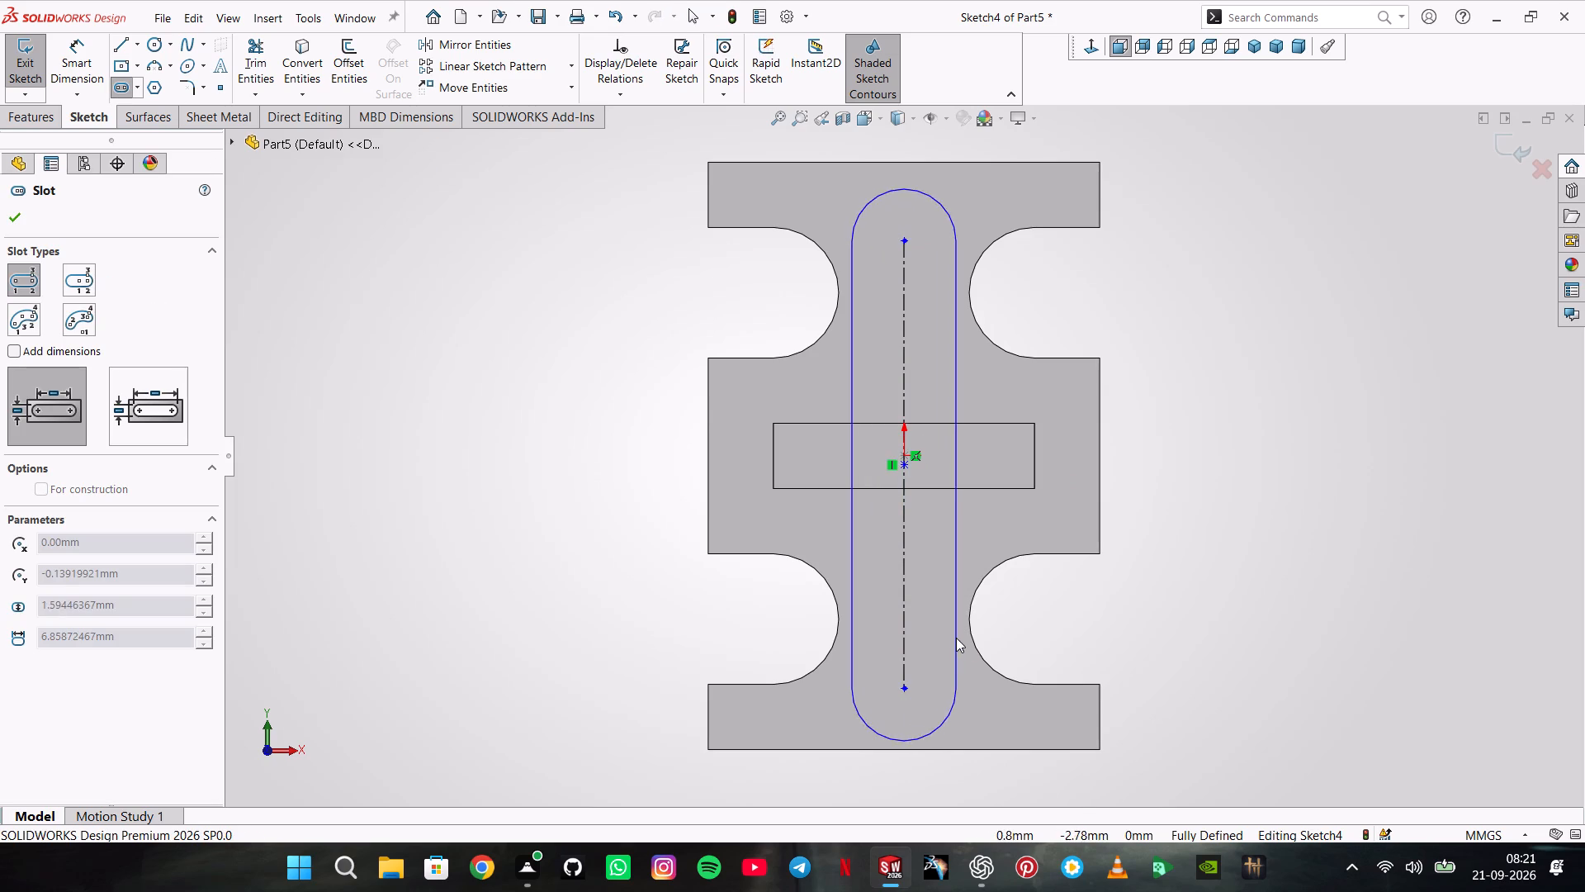
pyautogui.click(956, 638)
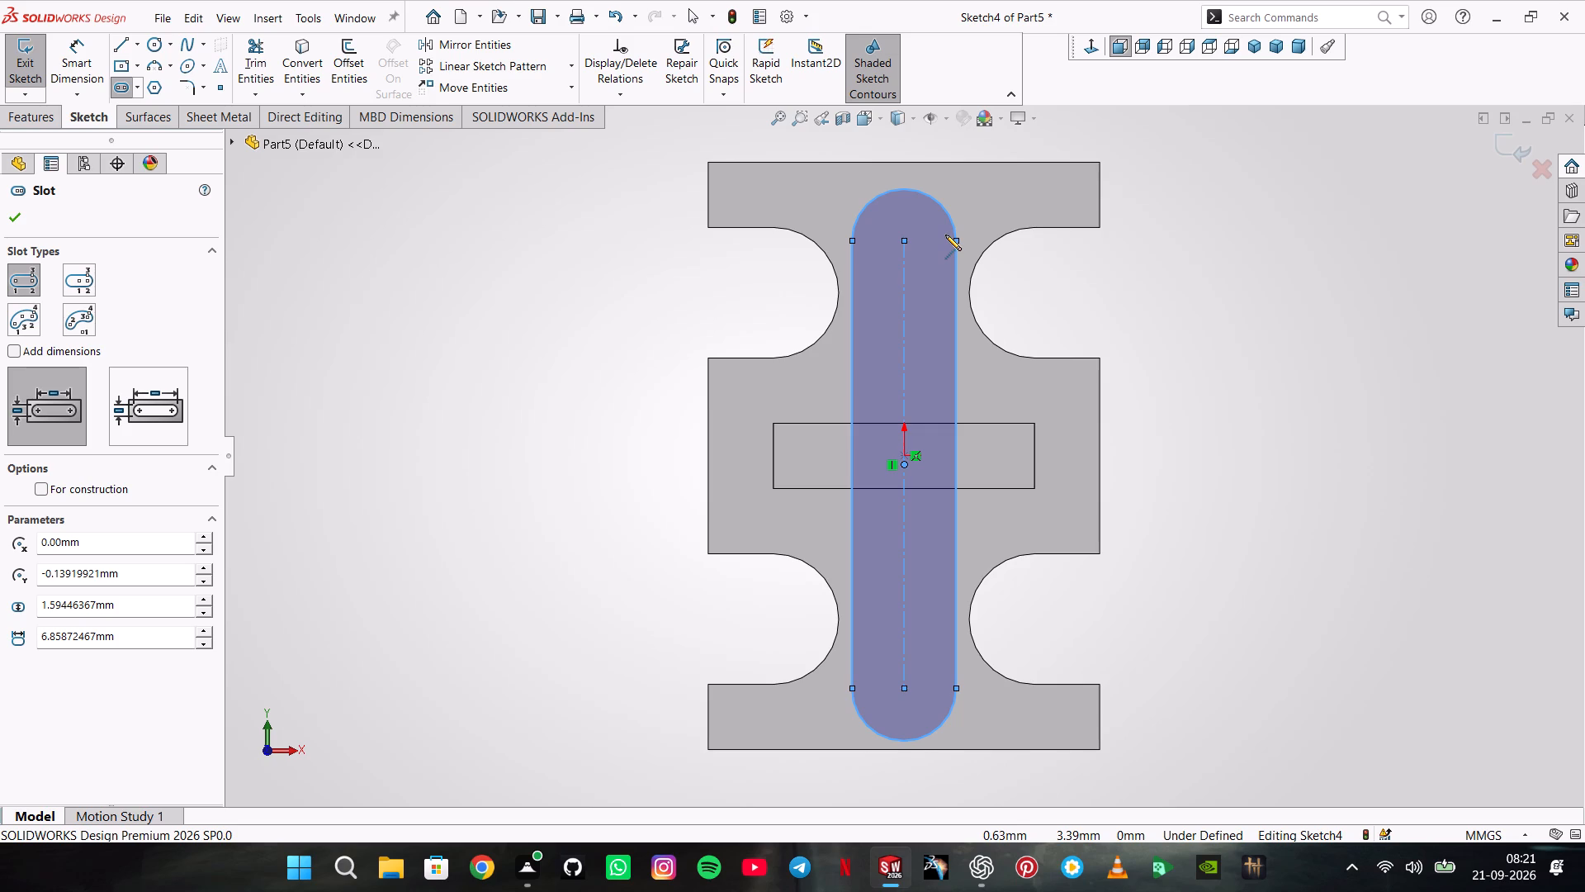
# Dimension the radius of the slot's upper end arc as 3 mm.
pyautogui.click(81, 41)
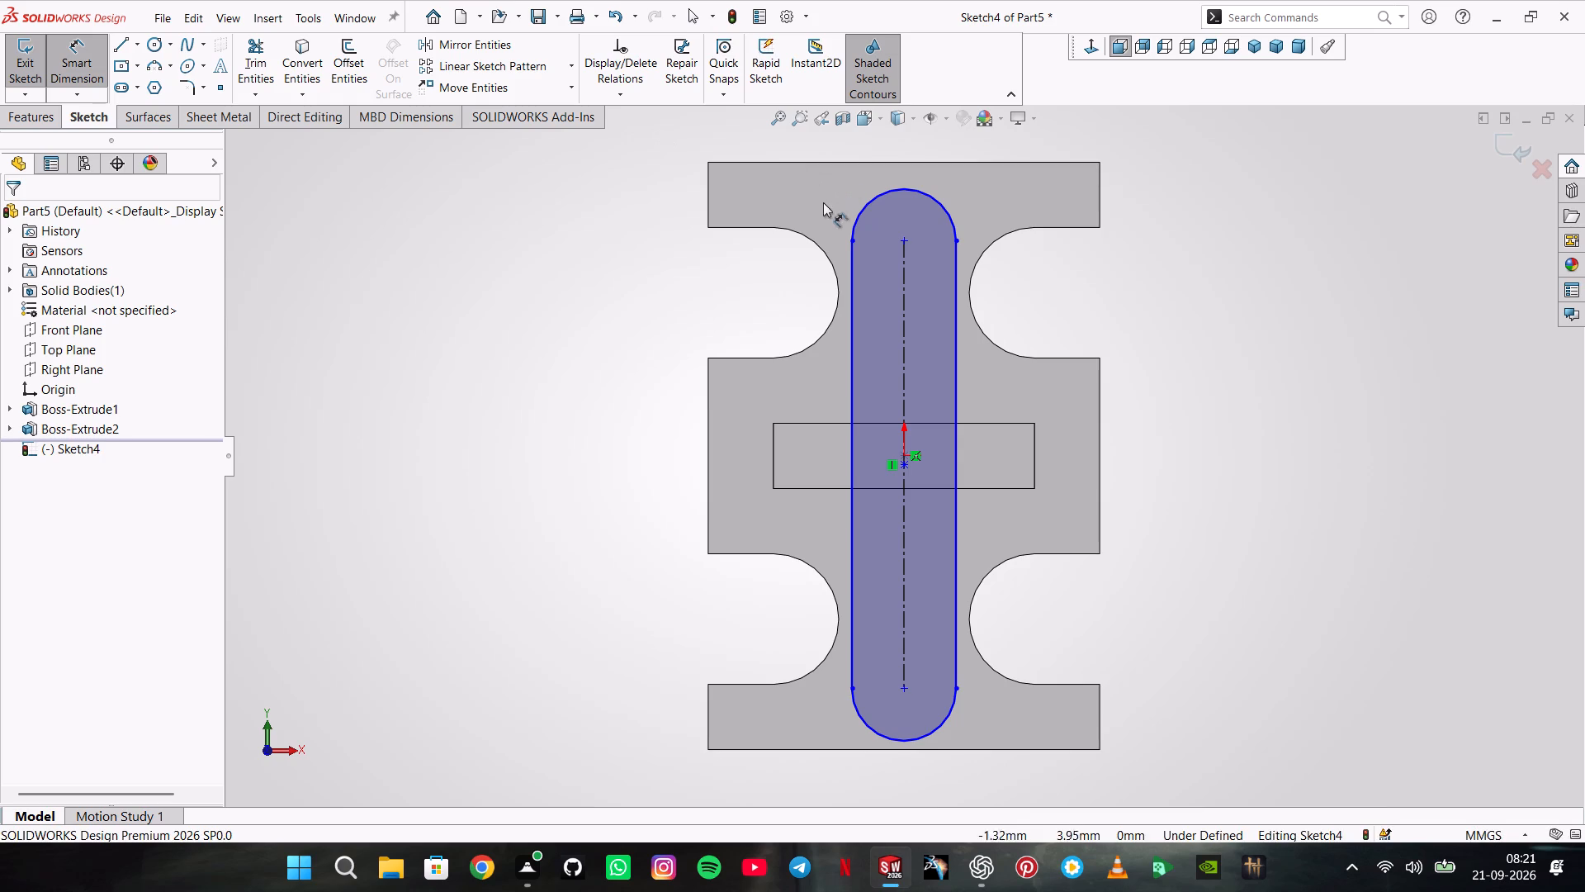
pyautogui.click(932, 195)
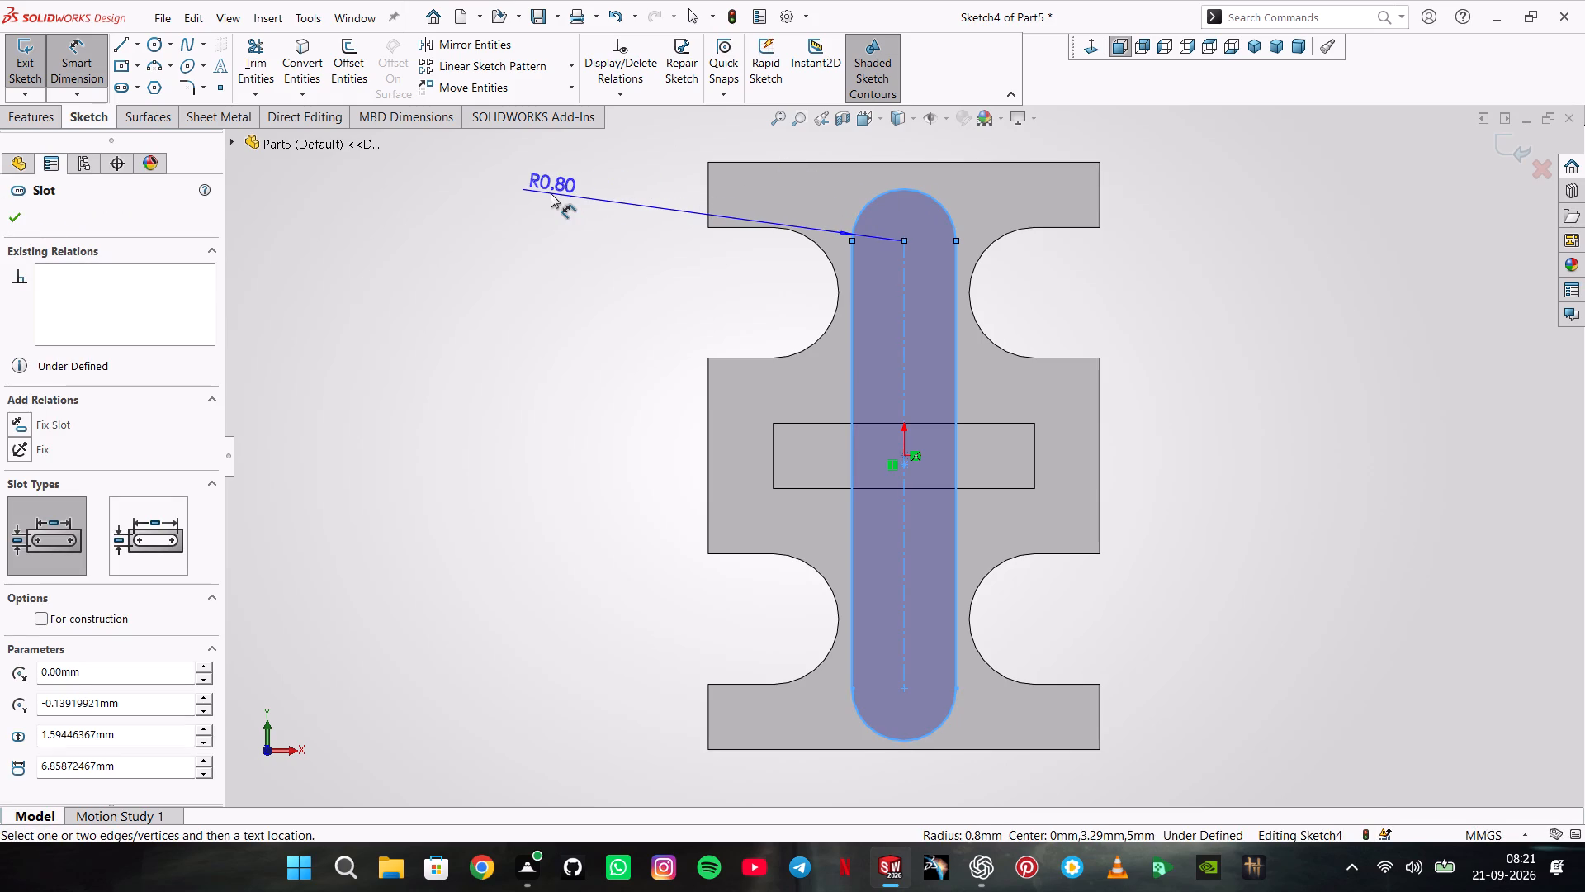
pyautogui.click(551, 193)
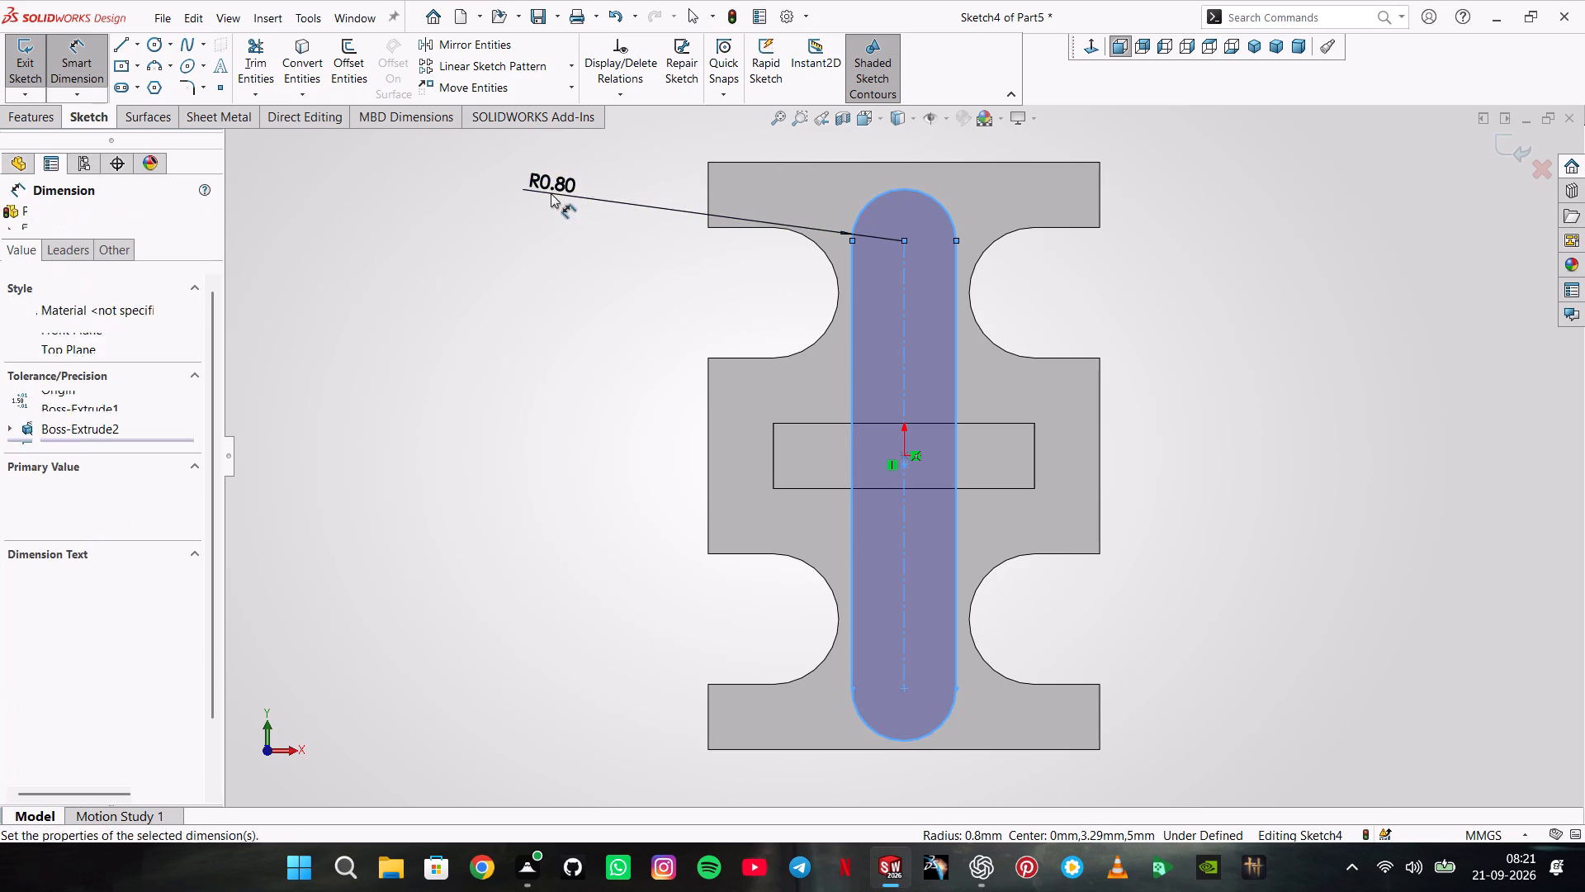
pyautogui.write('1.5*2')
pyautogui.press('Return')
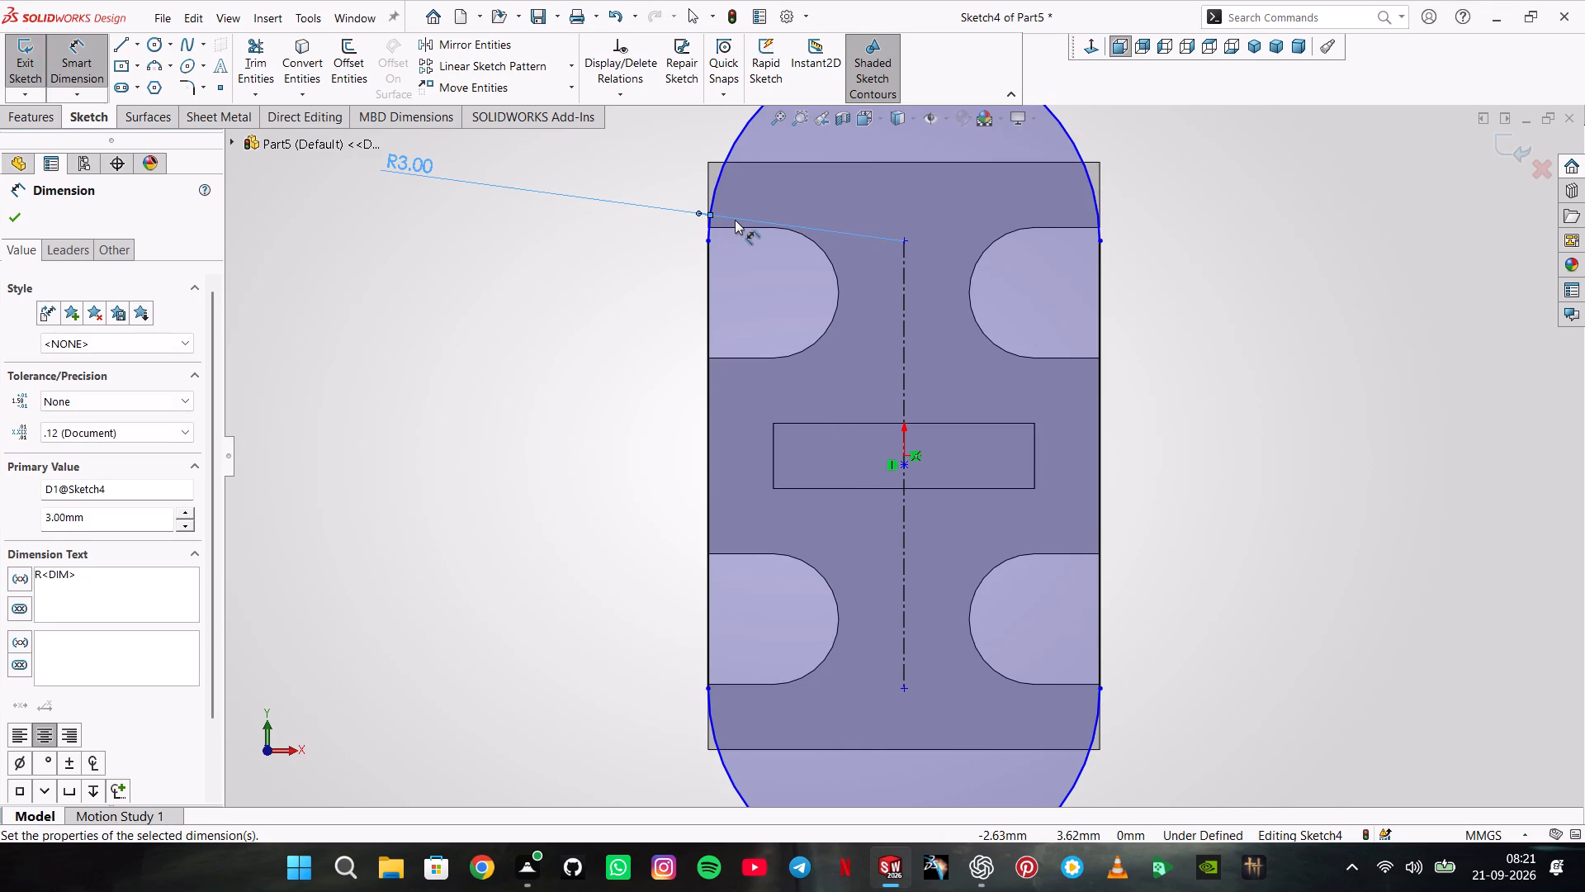
pyautogui.doubleClick(428, 167)
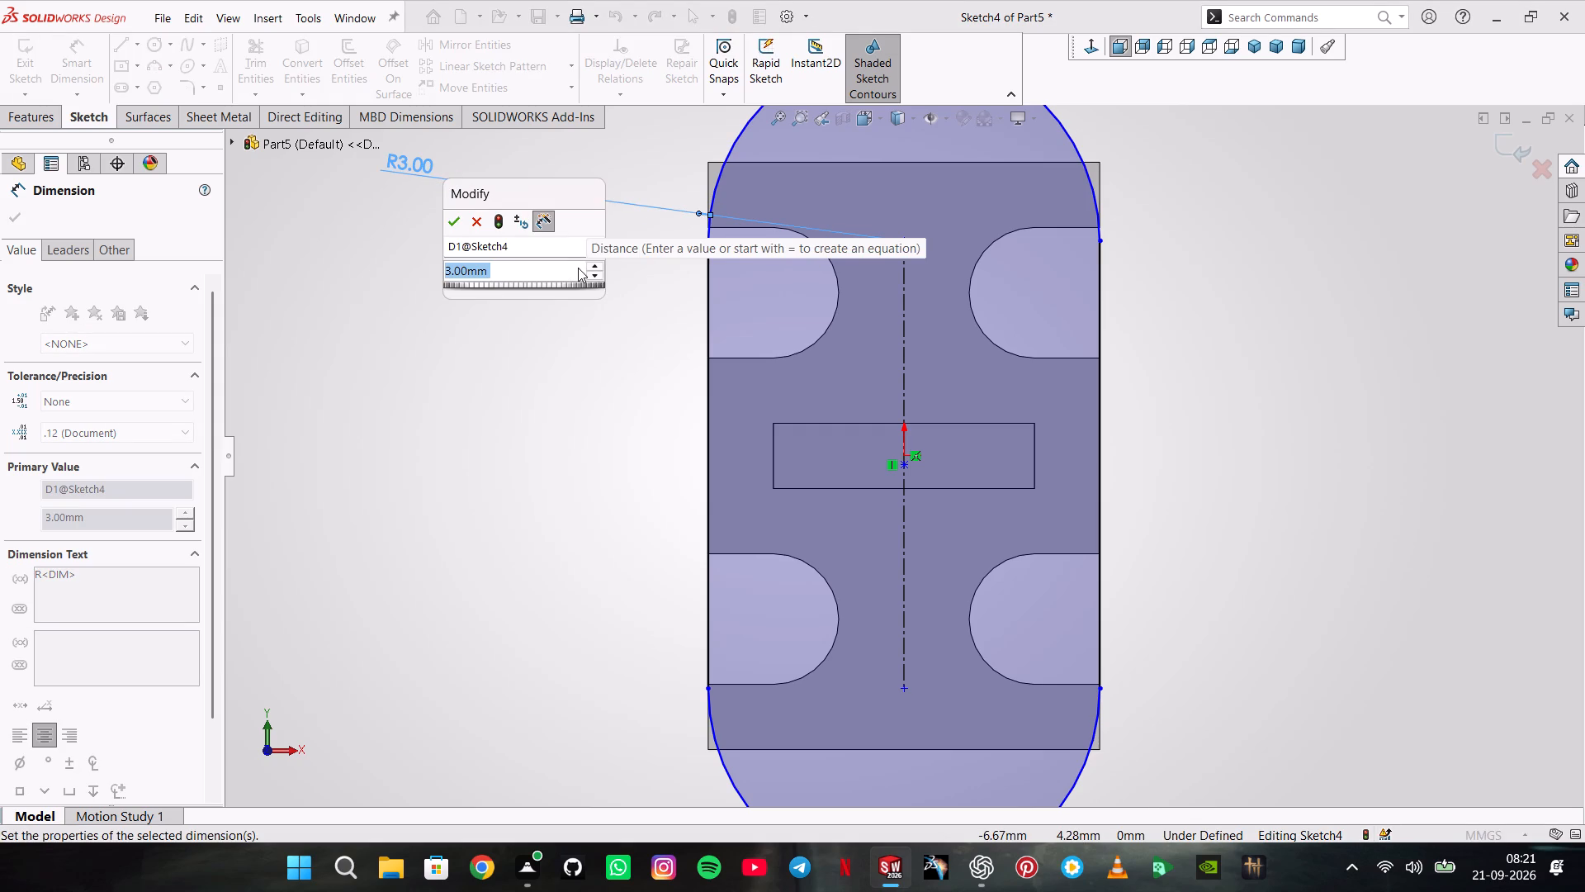
pyautogui.press('3')
pyautogui.press('Return')
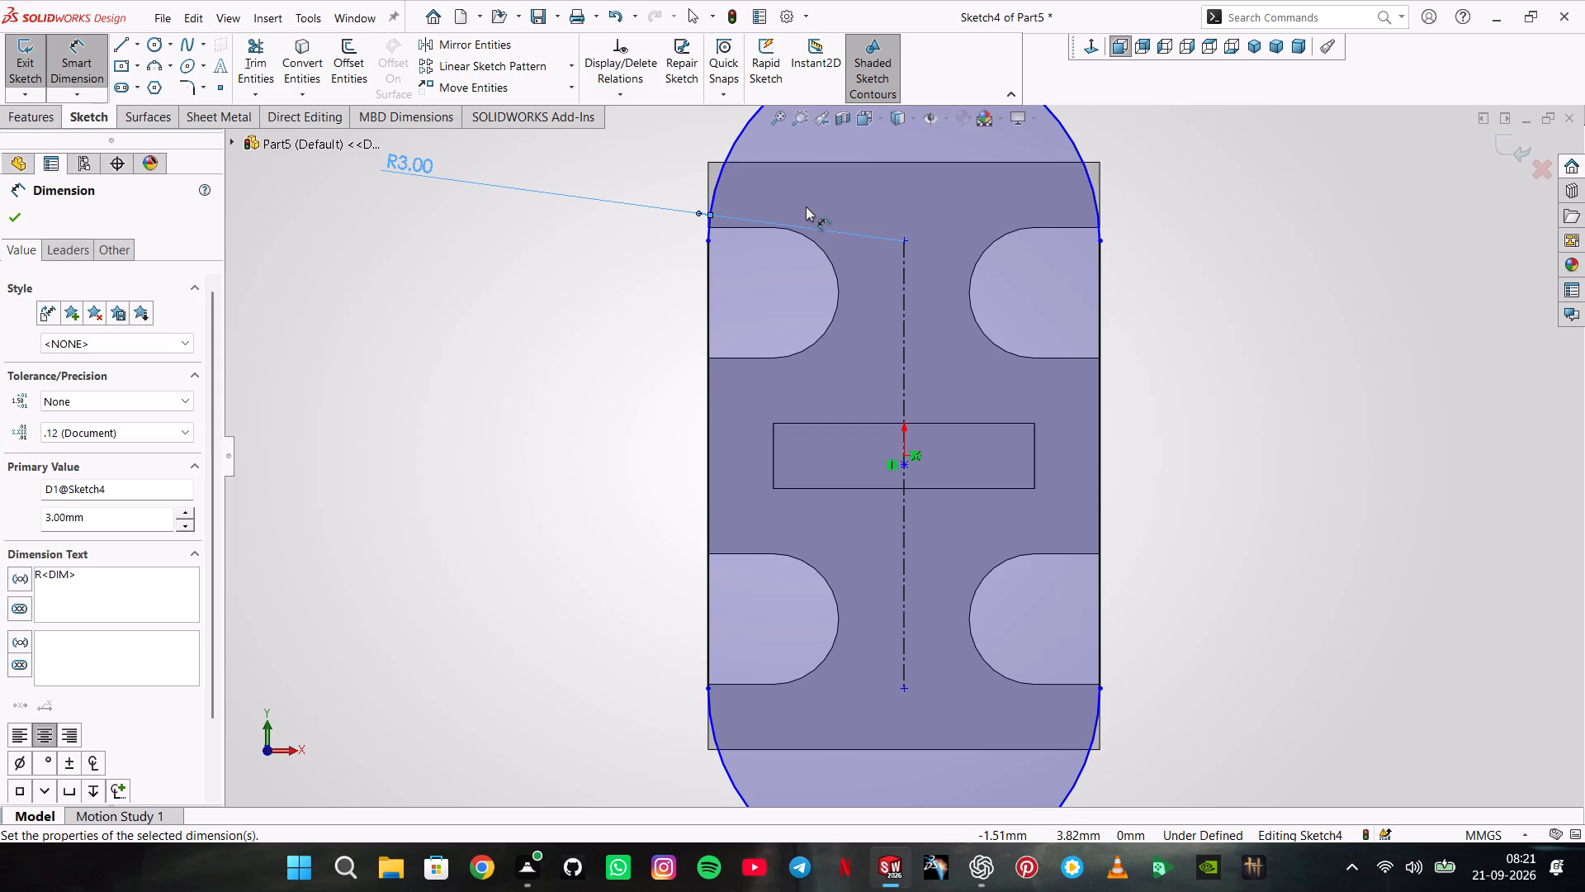
# Set the slot's end radius to 1.5 mm.
pyautogui.scroll(1, 806, 206)
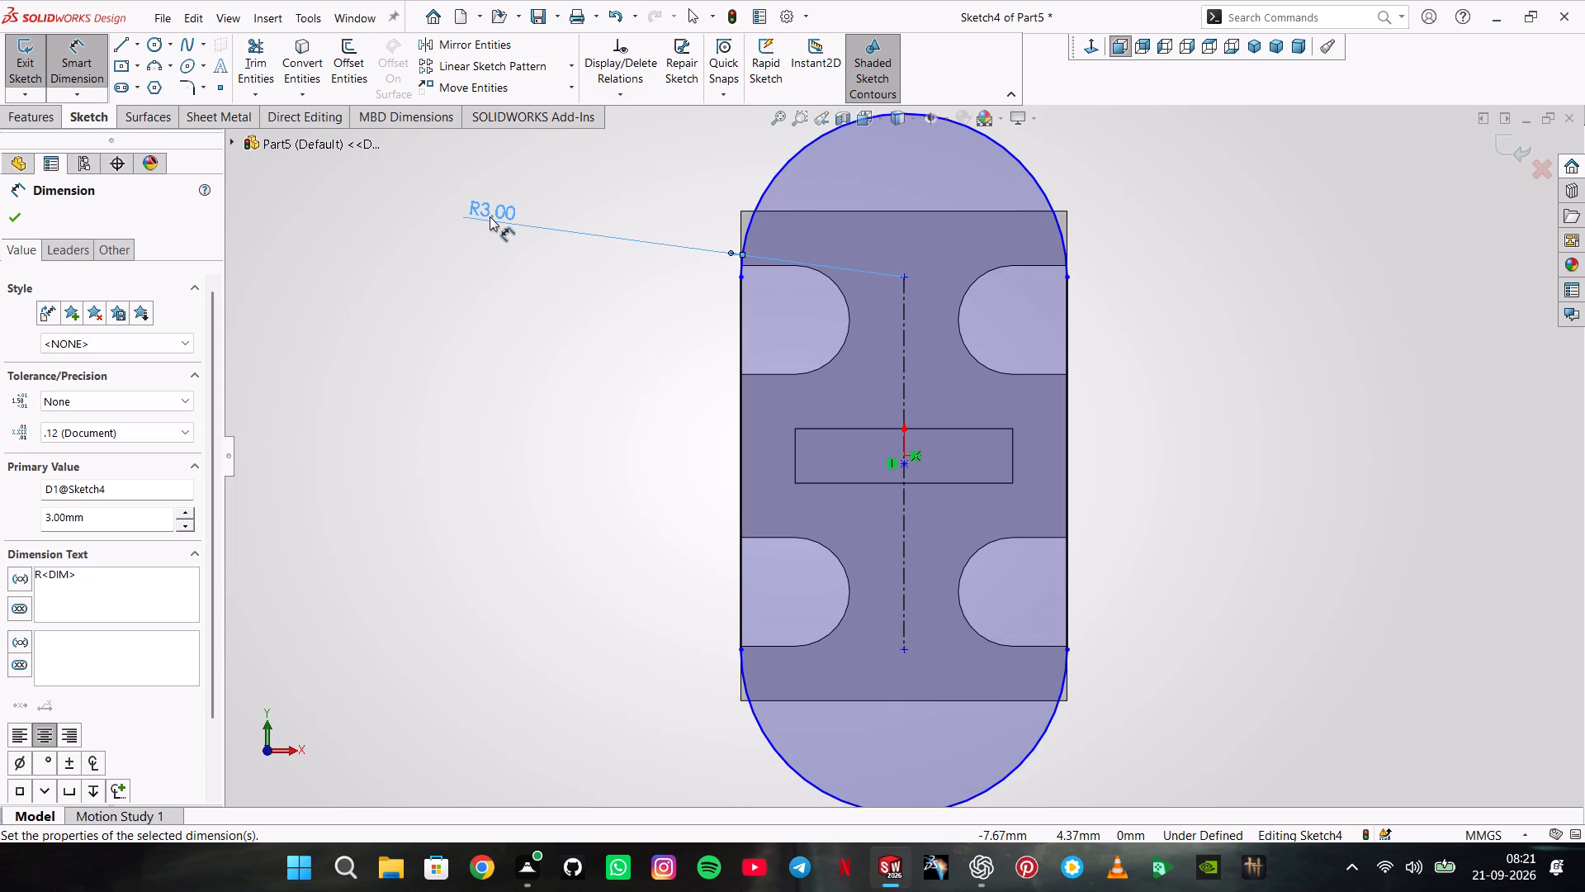
pyautogui.doubleClick(494, 213)
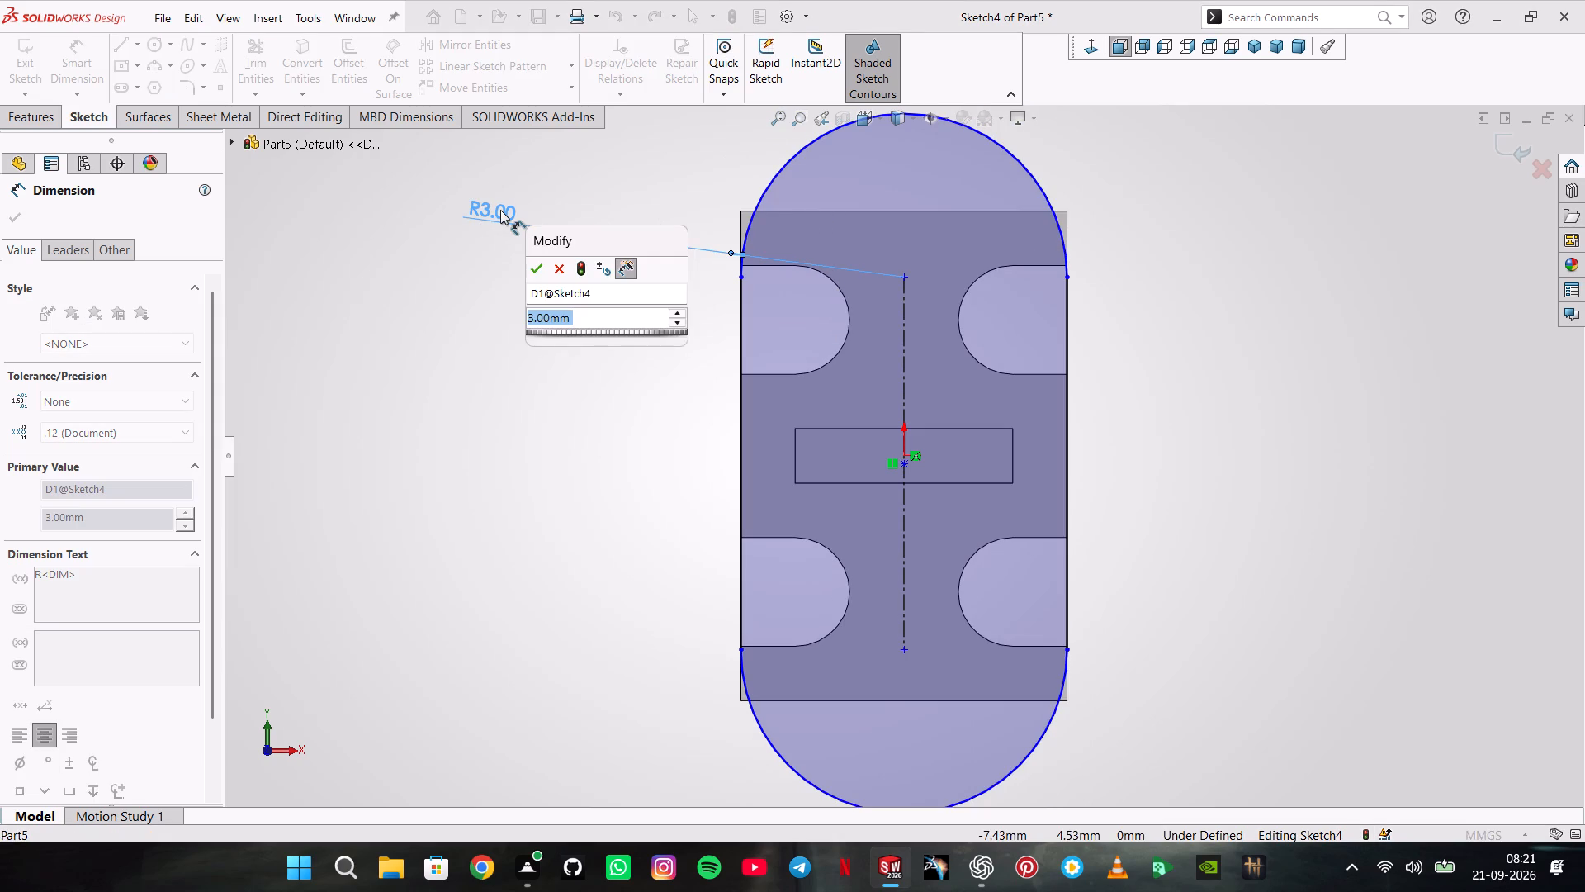
pyautogui.write('1.5')
pyautogui.press('Return')
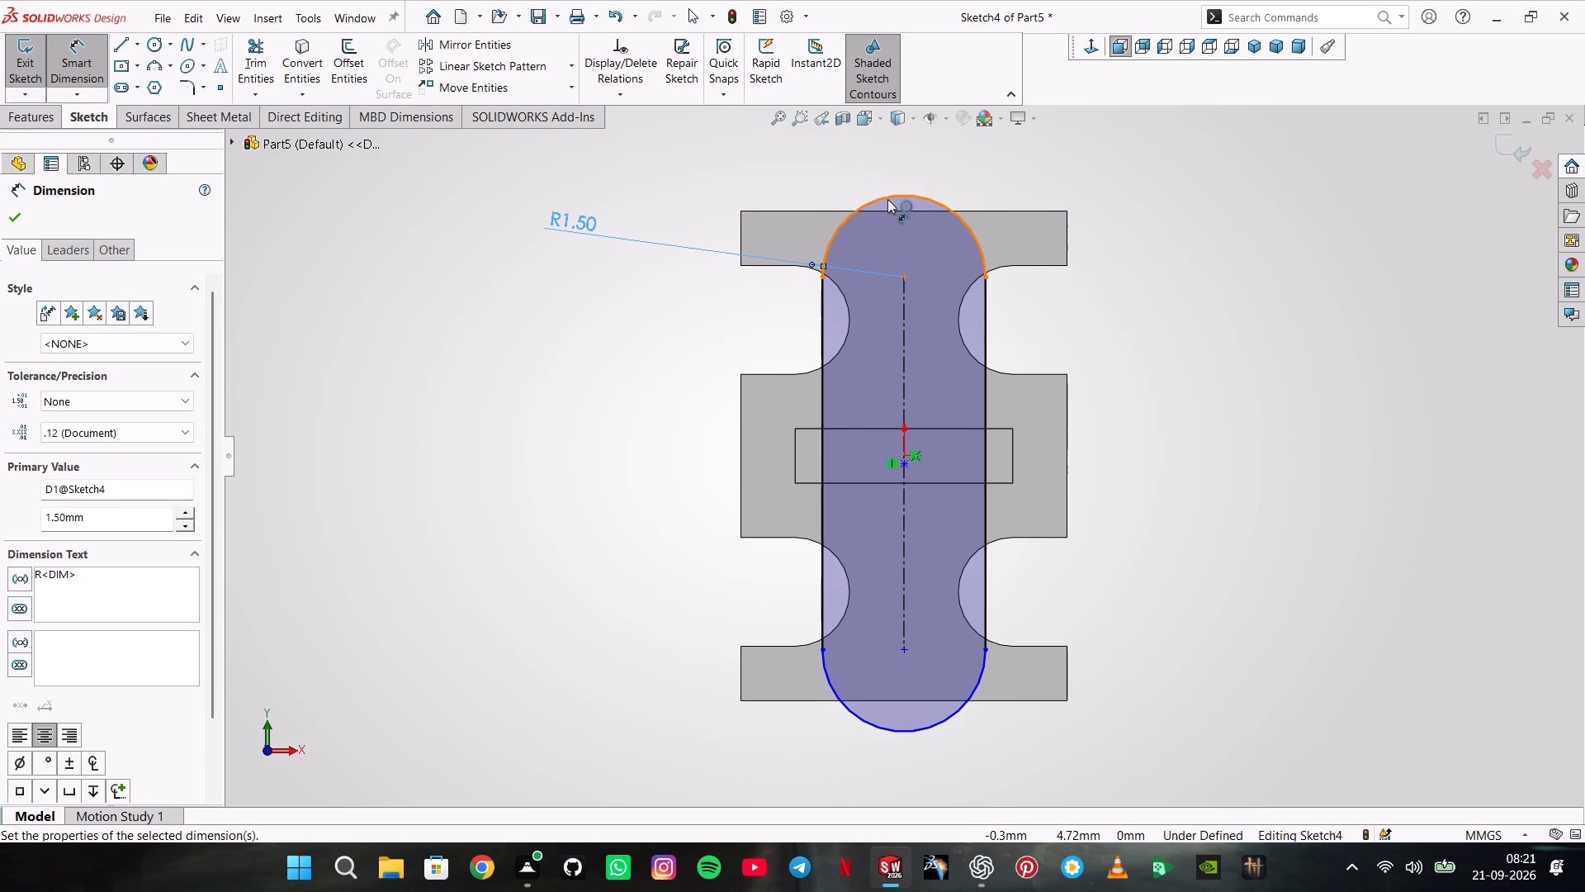
# Add a tangent relation between the slot's upper end arc and the notched plate's top edge.
pyautogui.press('Escape')
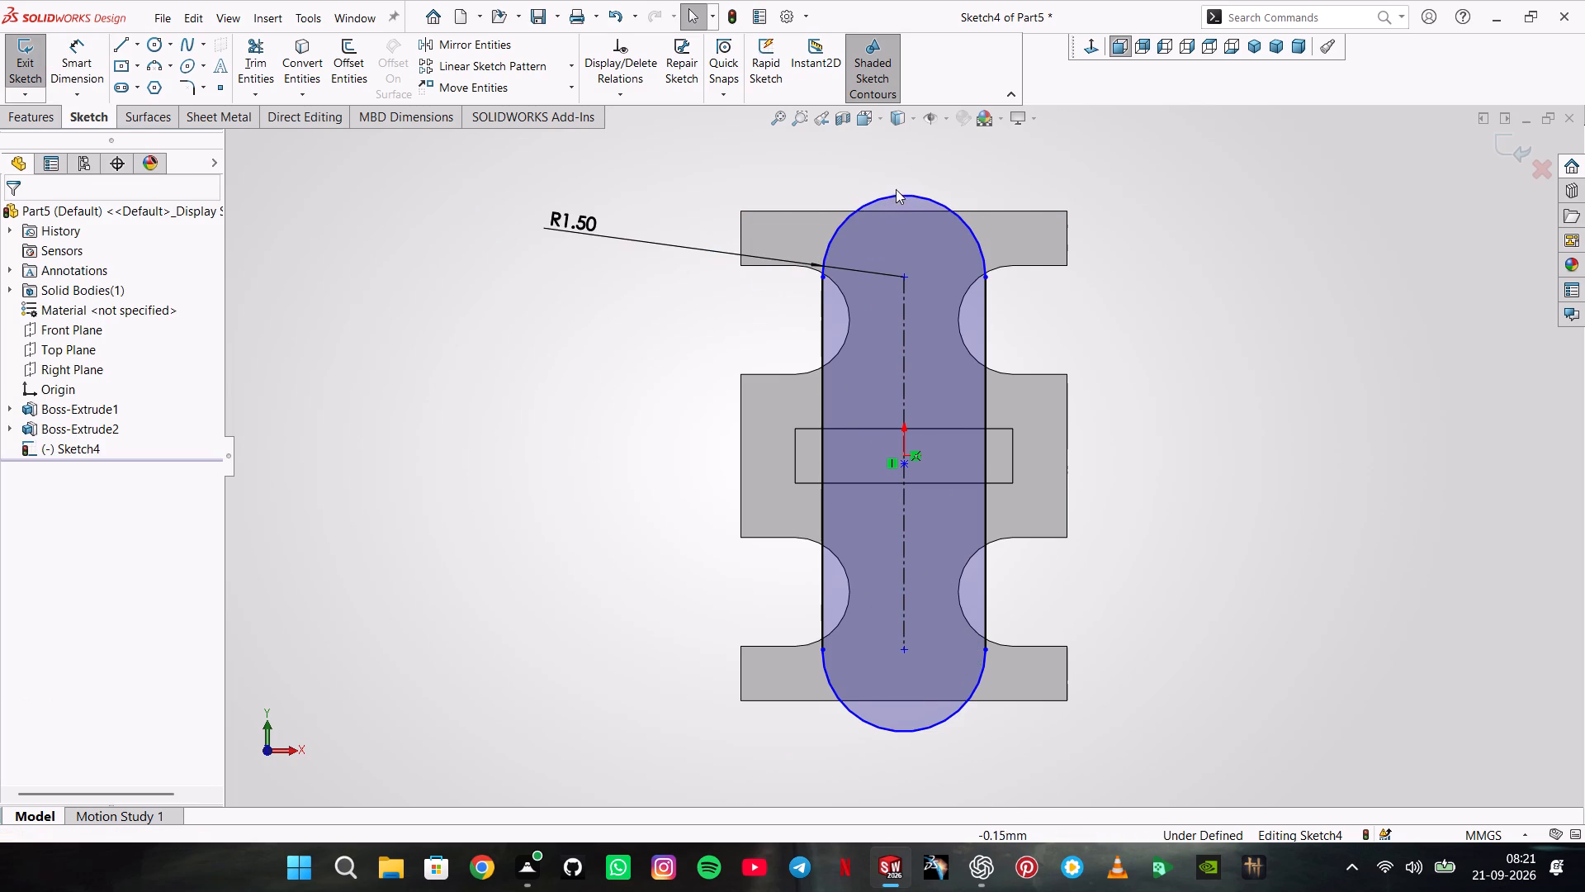
pyautogui.click(897, 192)
pyautogui.keyDown('shift'); pyautogui.click(791, 211); pyautogui.keyUp('shift')
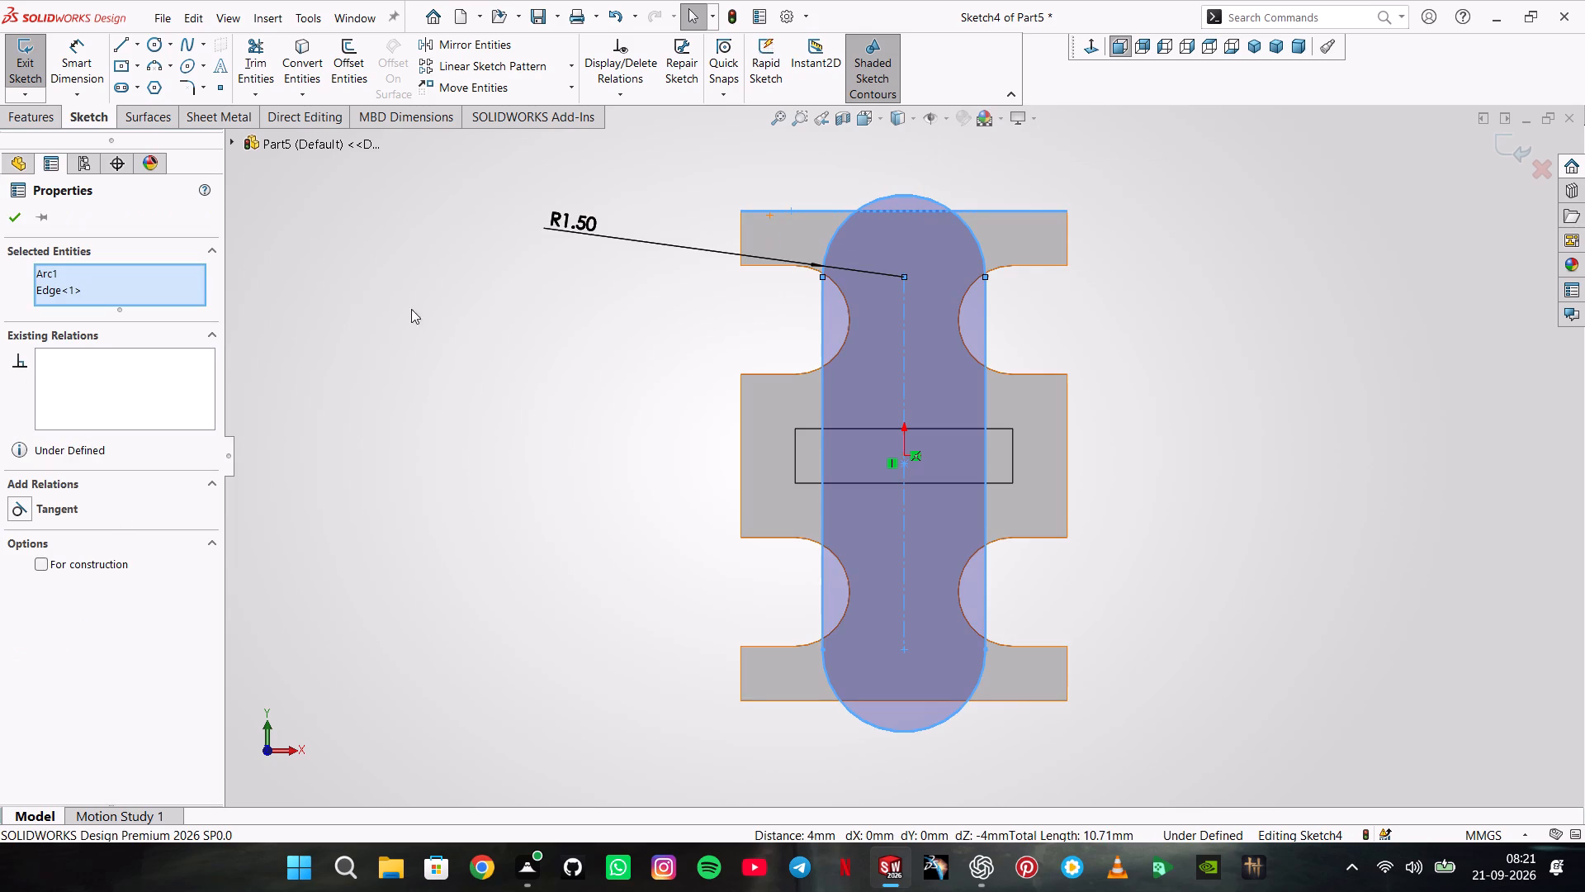
pyautogui.click(64, 510)
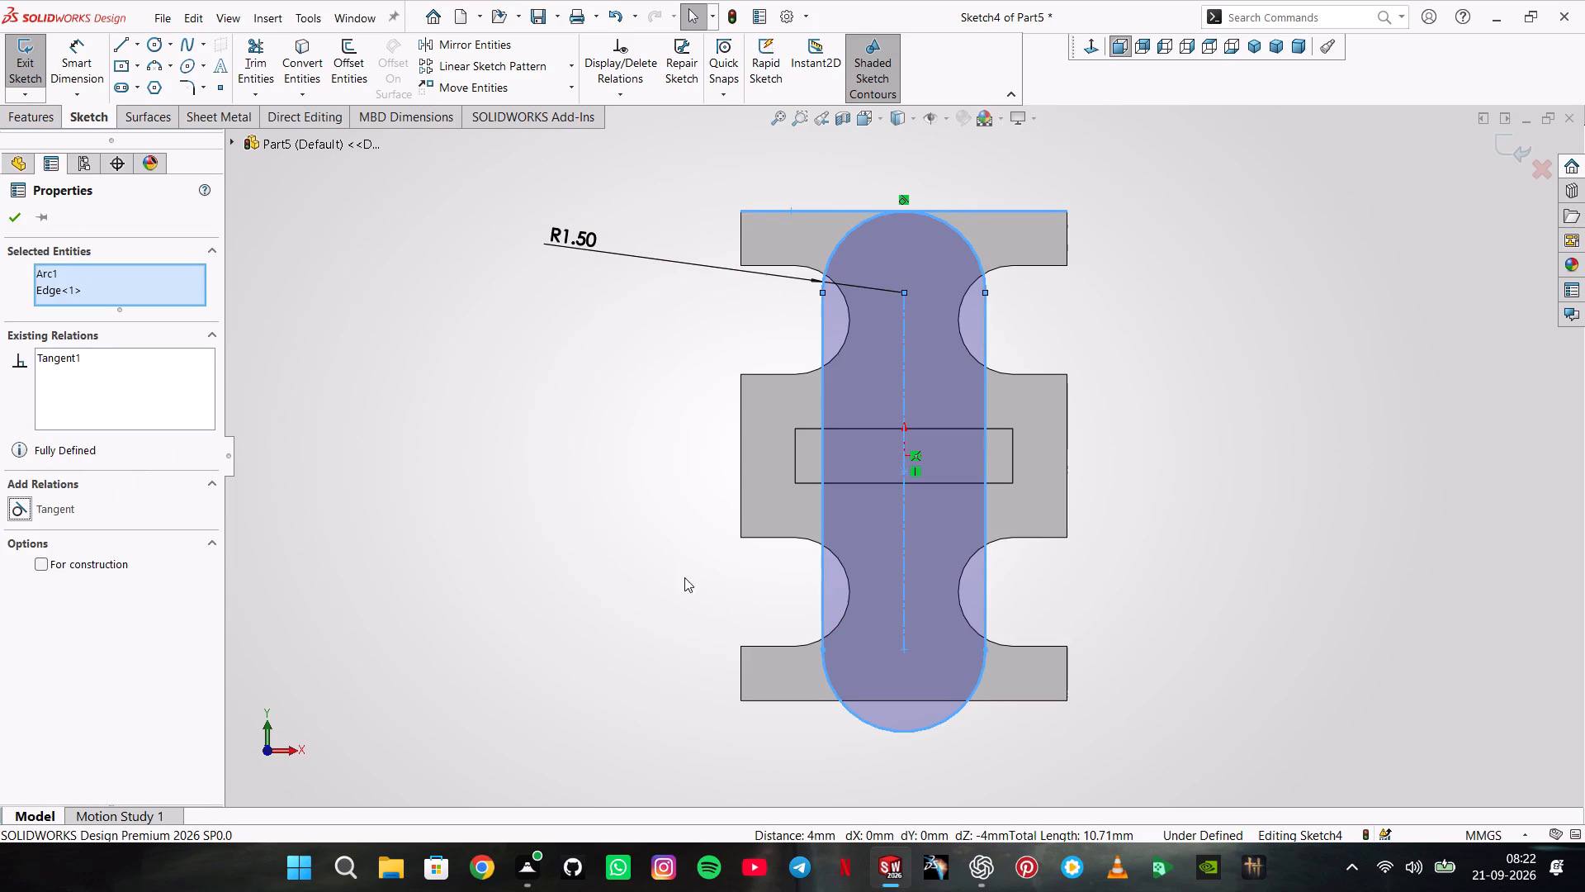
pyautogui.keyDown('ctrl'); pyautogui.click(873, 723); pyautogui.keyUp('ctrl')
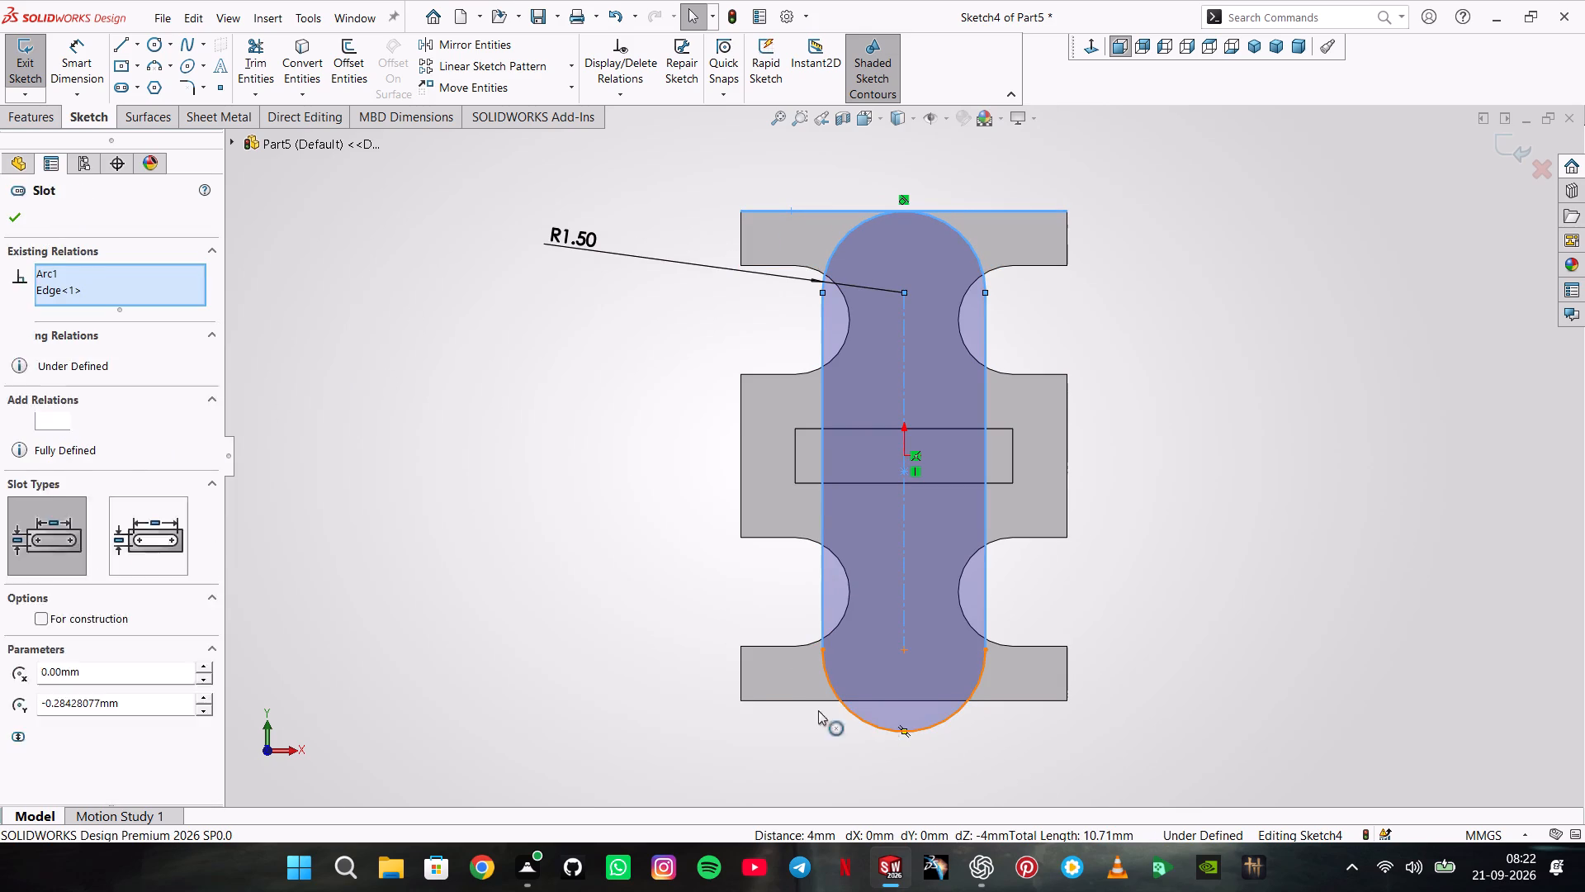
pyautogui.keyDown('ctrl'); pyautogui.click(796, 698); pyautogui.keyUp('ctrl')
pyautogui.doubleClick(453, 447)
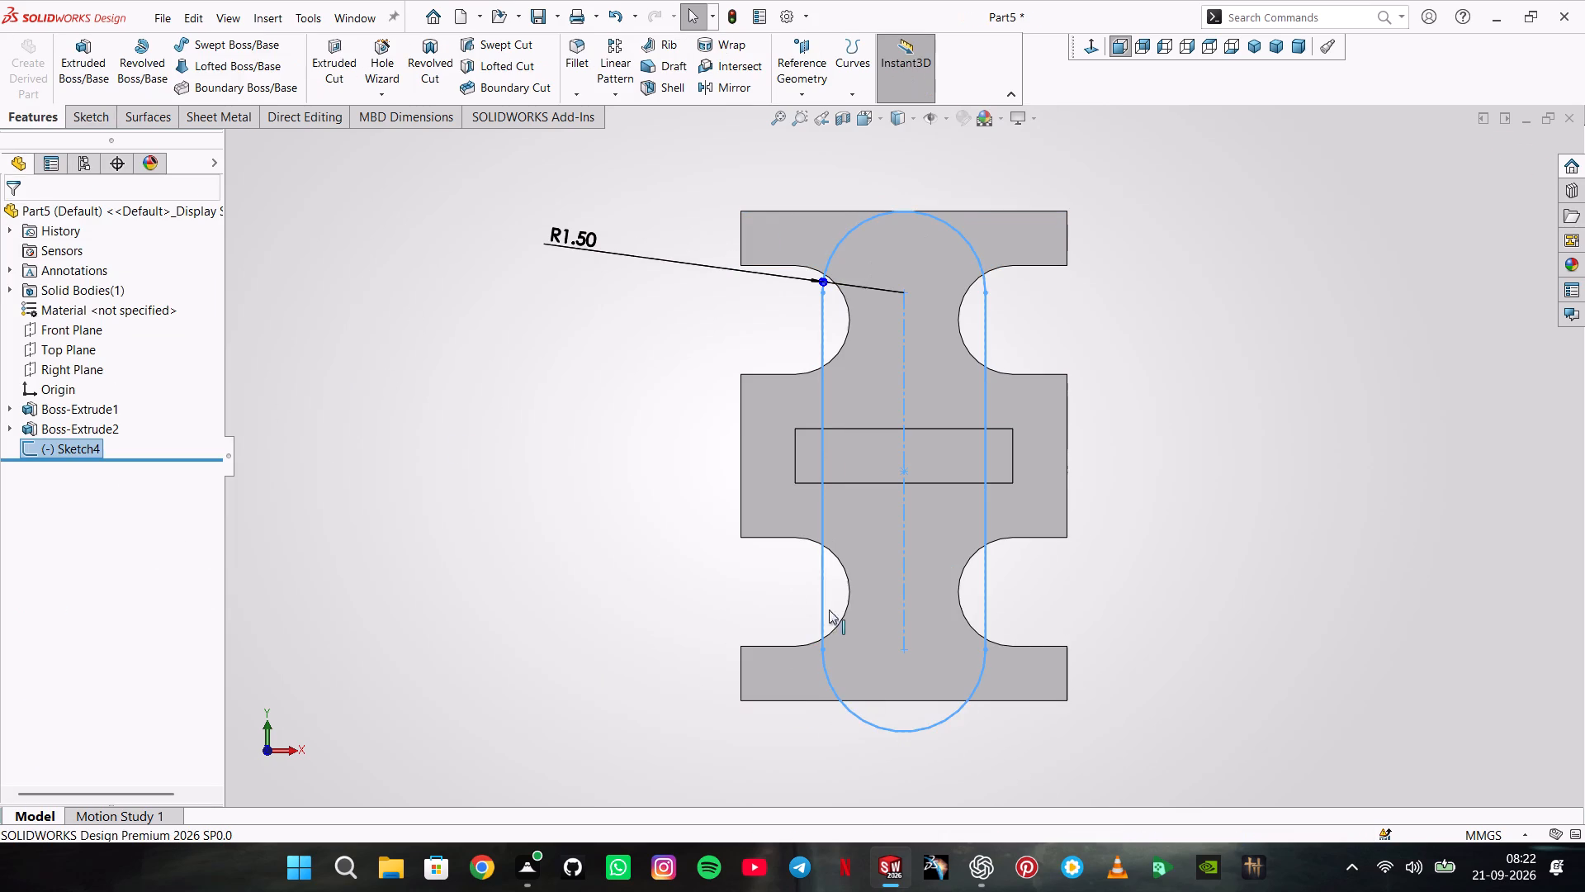
# Reopen the slot sketch and make the slot's lower end arc tangent to the plate's bottom edge.
pyautogui.click(89, 449)
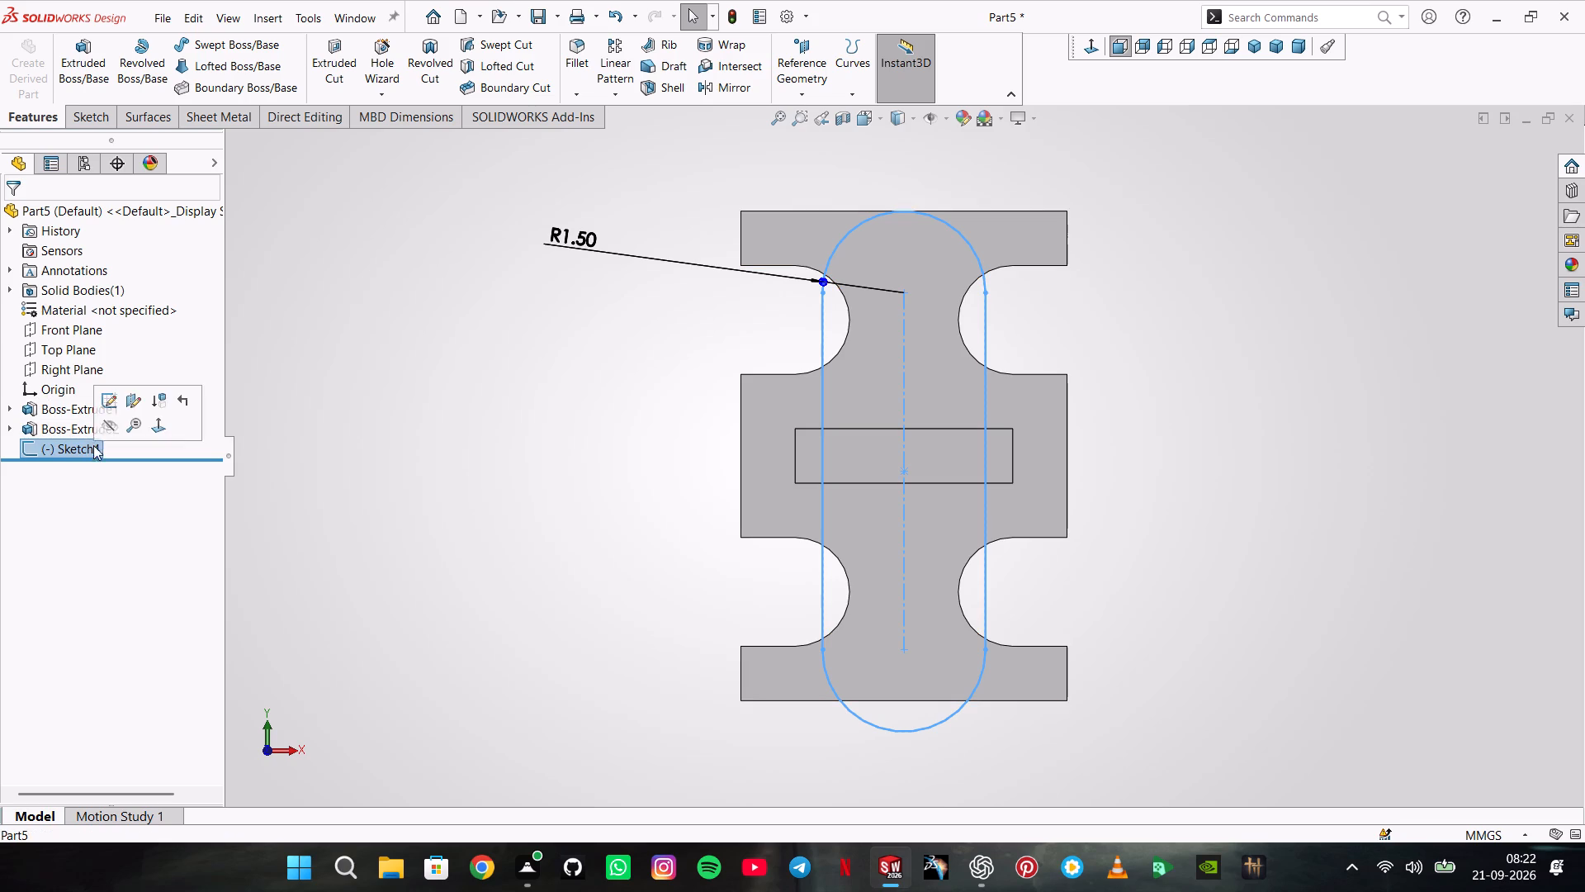
pyautogui.click(96, 446)
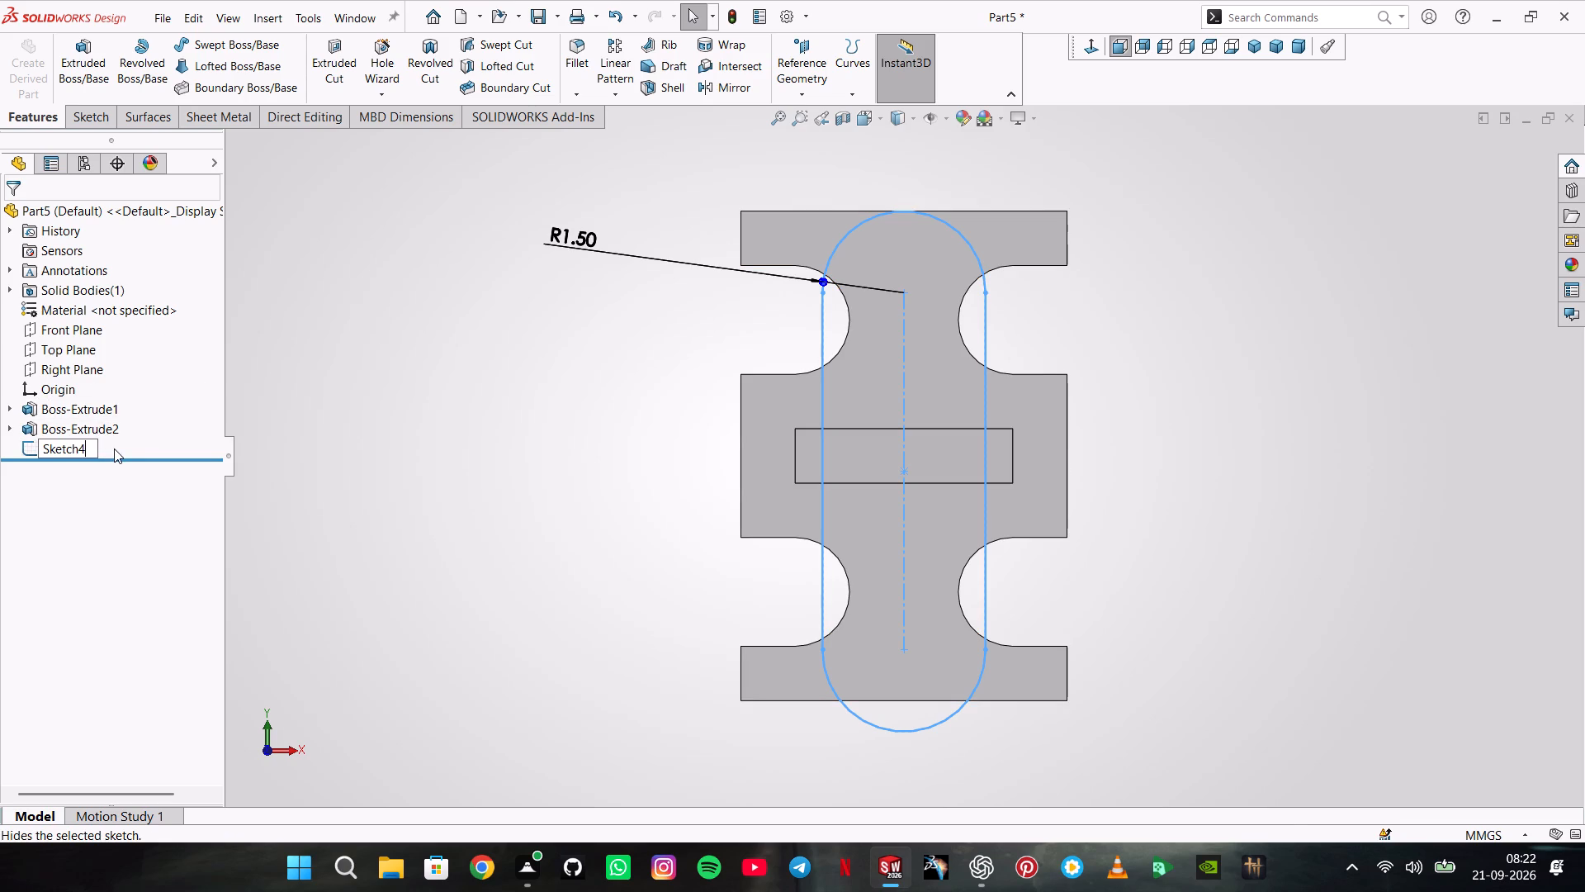
pyautogui.click(114, 448)
pyautogui.click(85, 449)
pyautogui.click(111, 408)
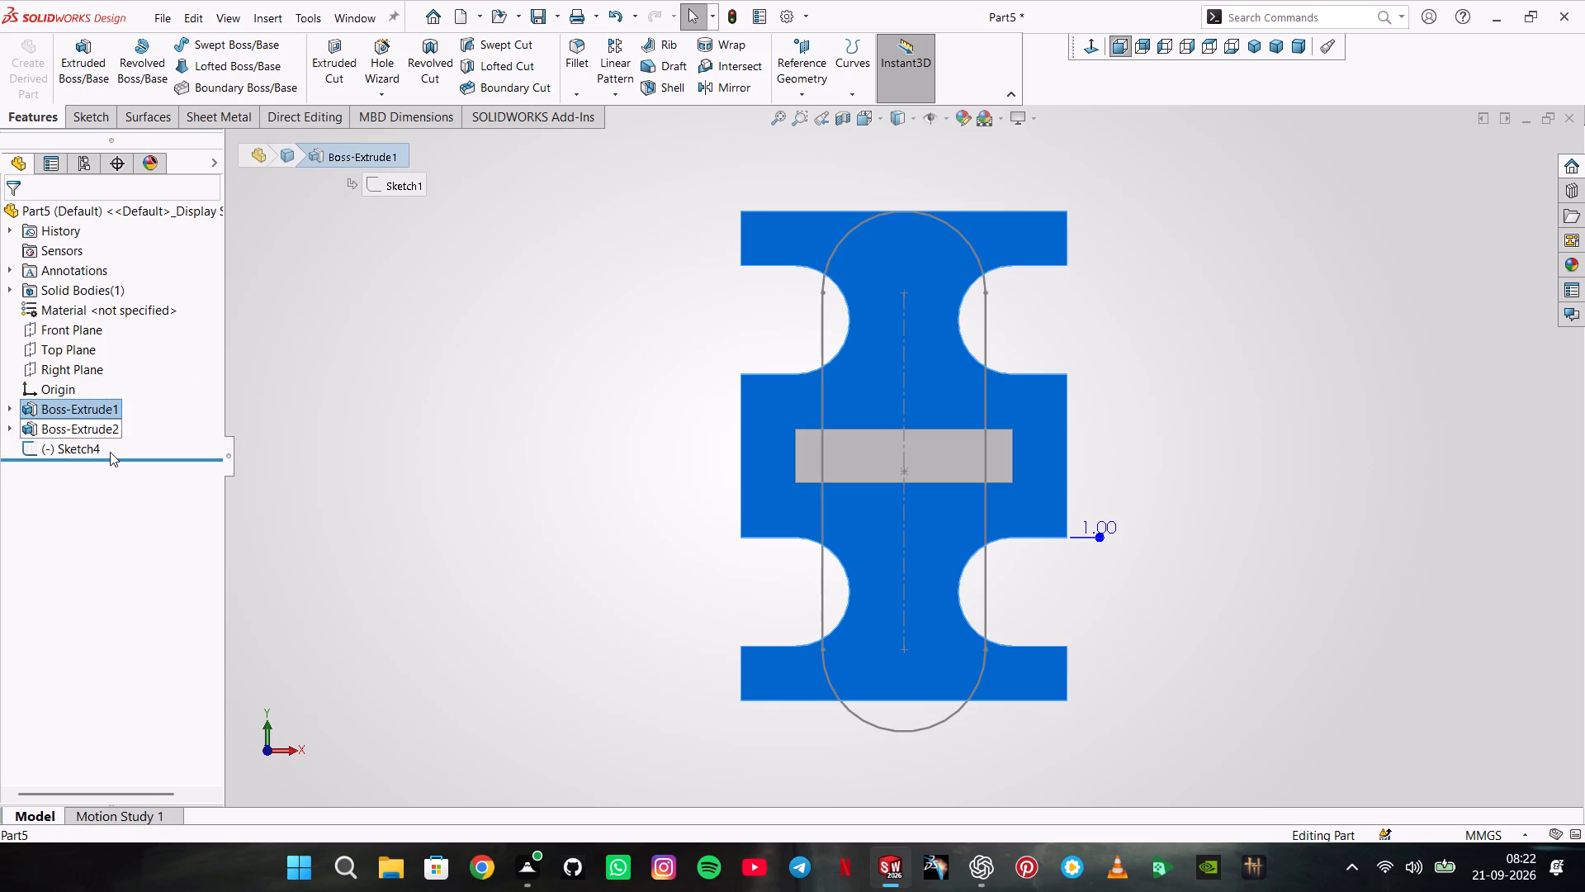
pyautogui.click(104, 451)
pyautogui.click(102, 445)
pyautogui.click(130, 397)
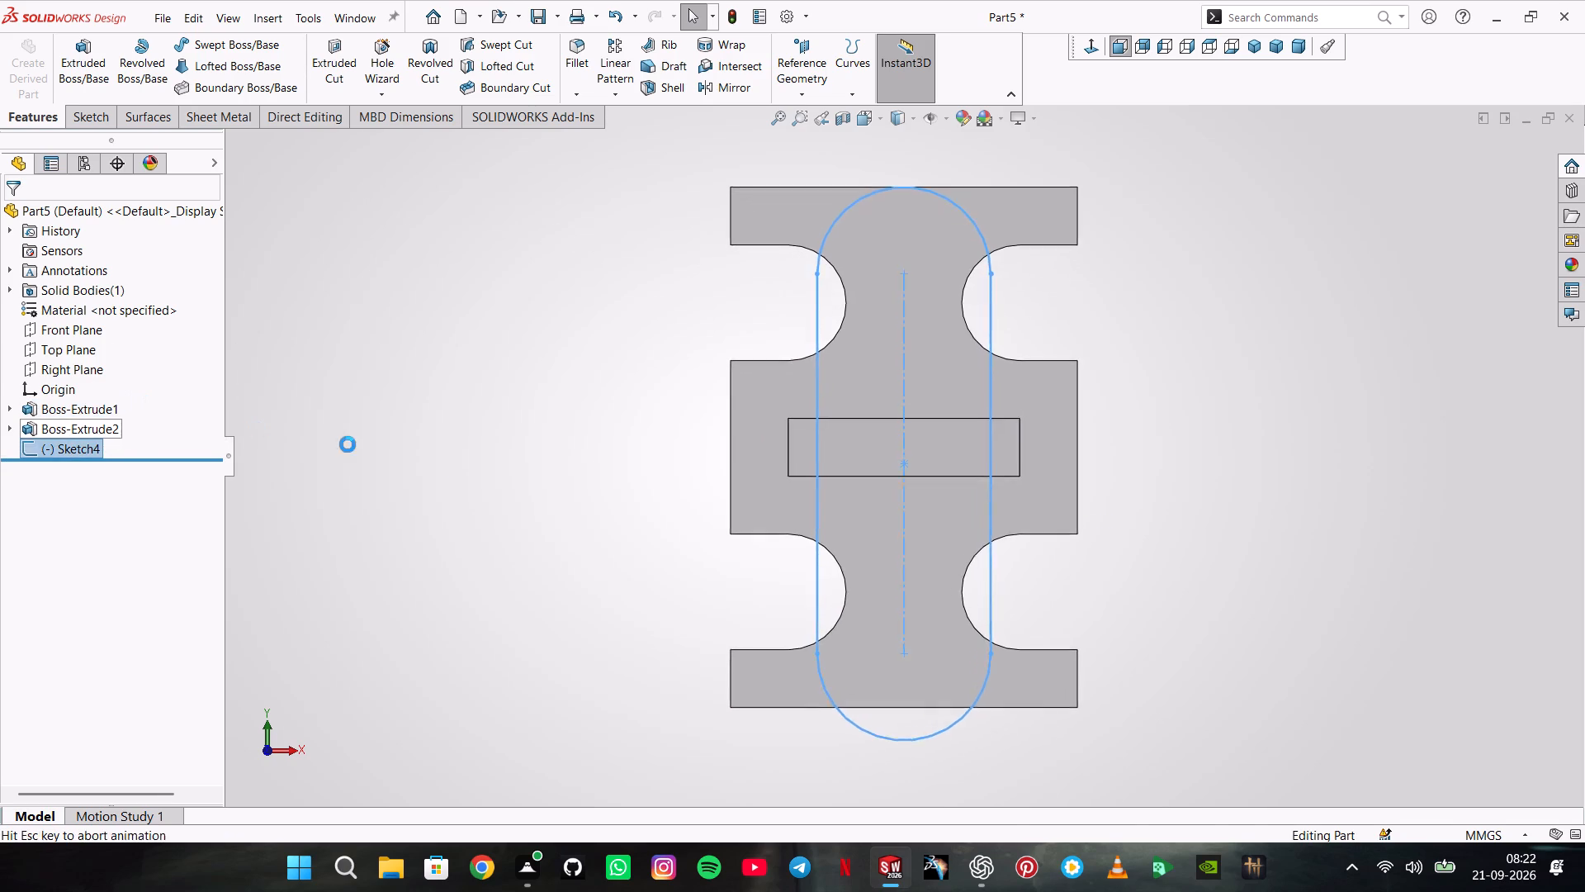
pyautogui.keyDown('ctrl'); pyautogui.click(846, 727); pyautogui.keyUp('ctrl')
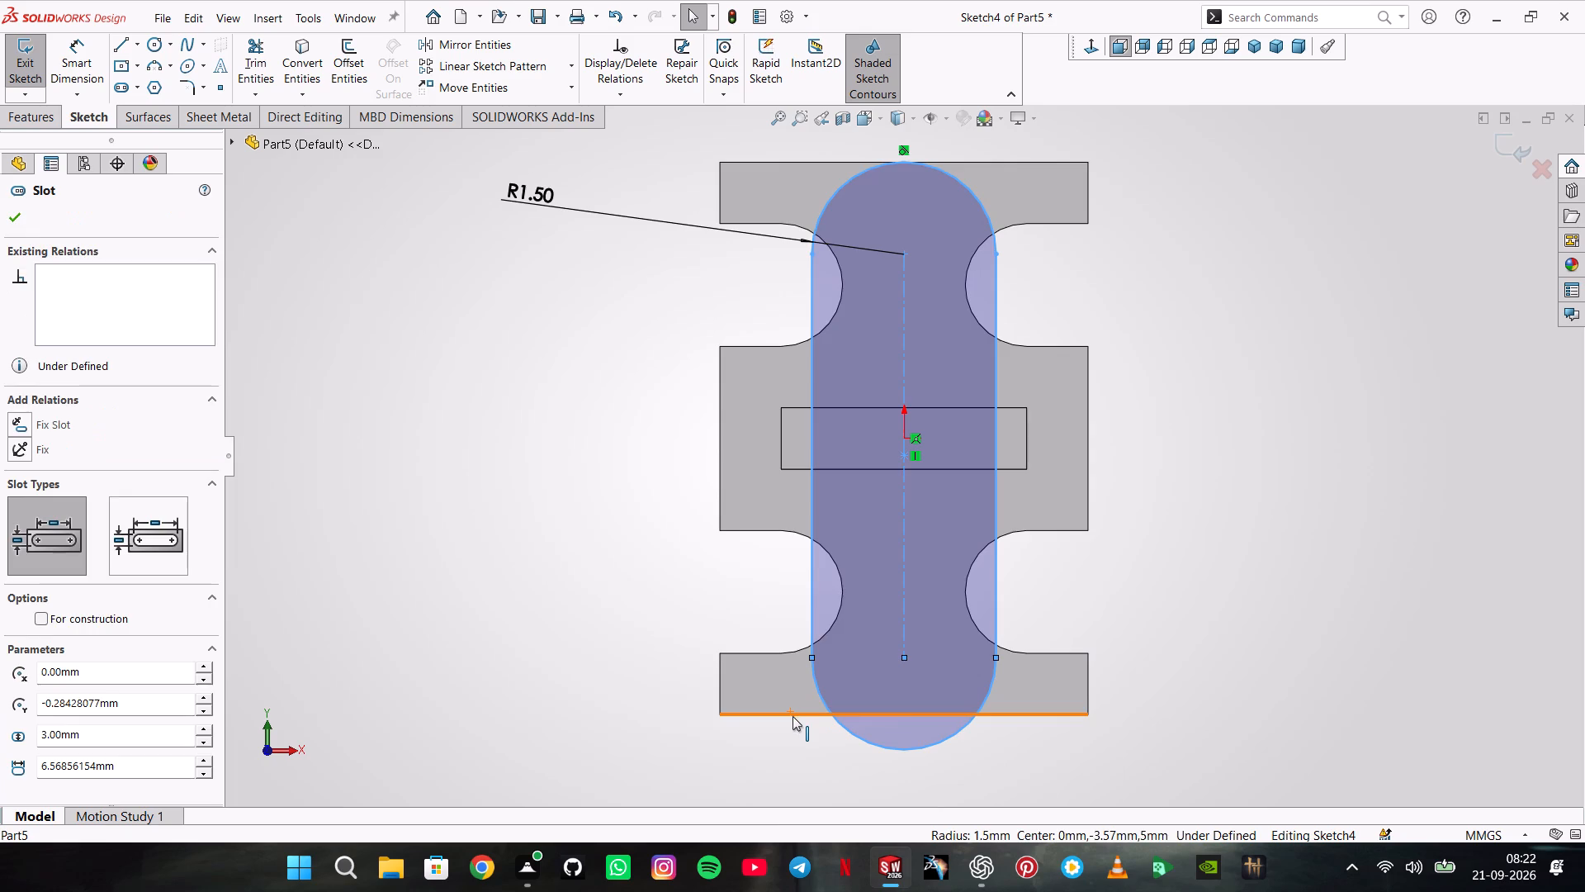
pyautogui.keyDown('ctrl'); pyautogui.click(792, 716); pyautogui.keyUp('ctrl')
pyautogui.click(88, 505)
pyautogui.click(355, 435)
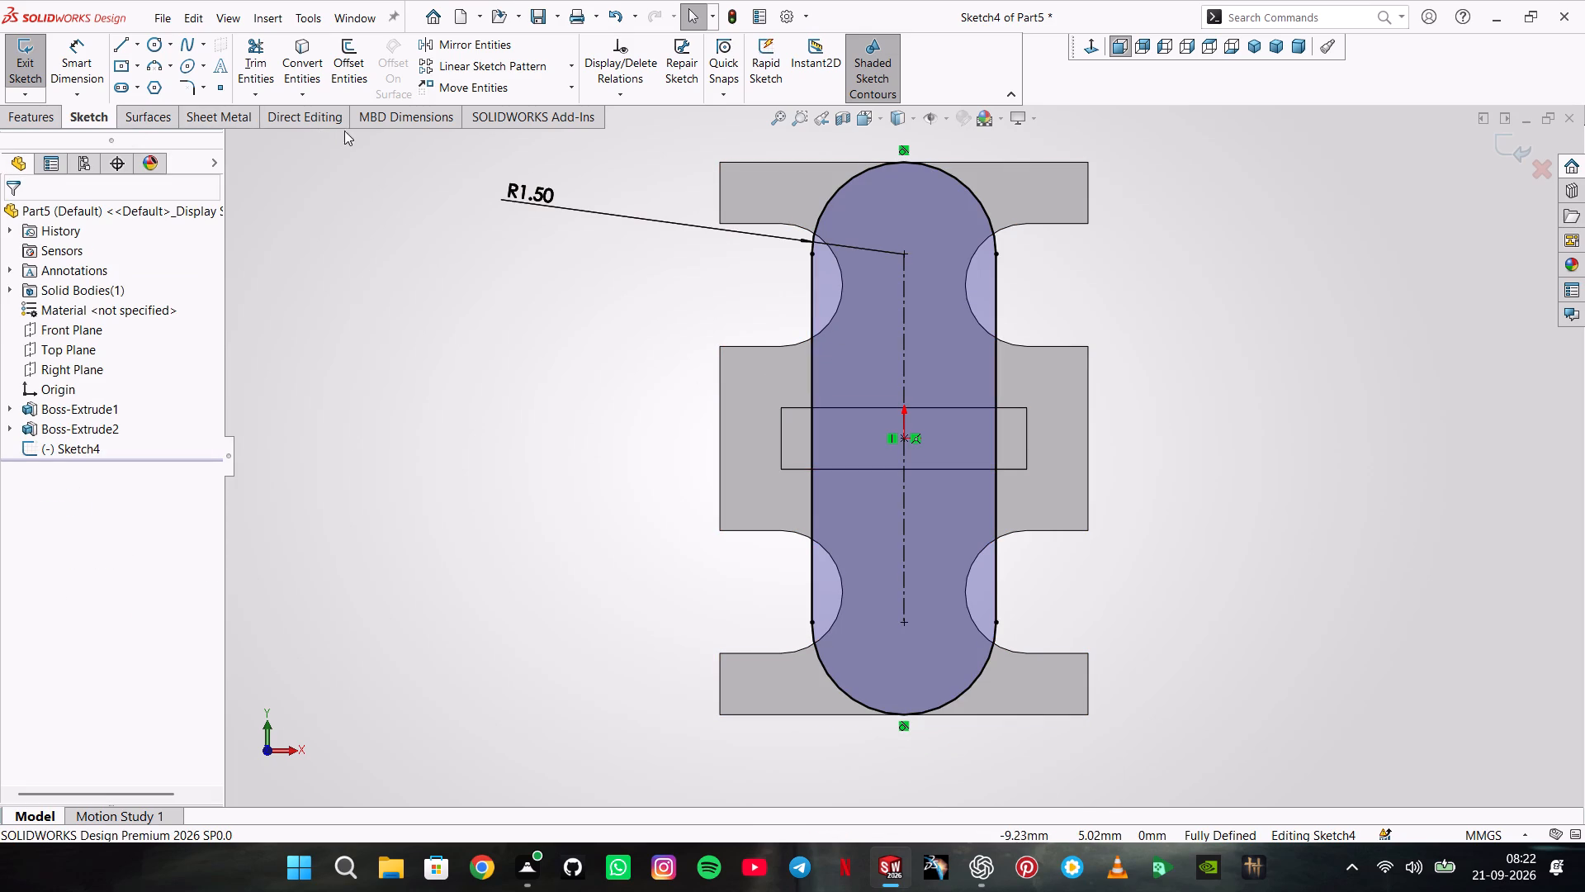
# Draw circles centred on the slot's two end arcs, about 0.98 mm radius at the upper end and 0.68 mm at the lower end.
pyautogui.click(153, 50)
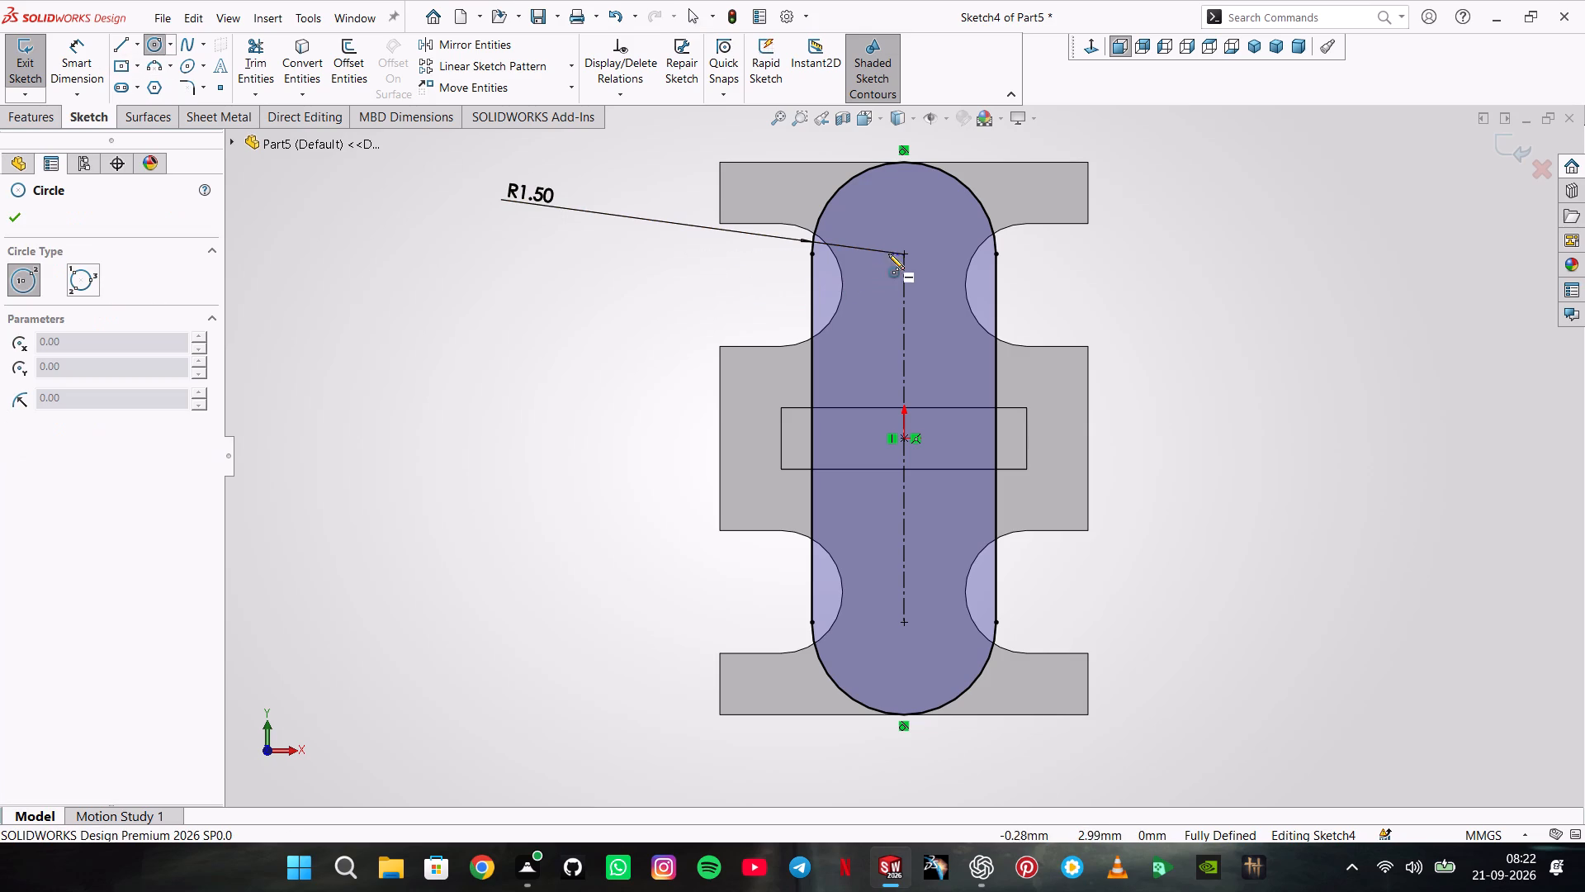
pyautogui.click(907, 259)
pyautogui.click(935, 306)
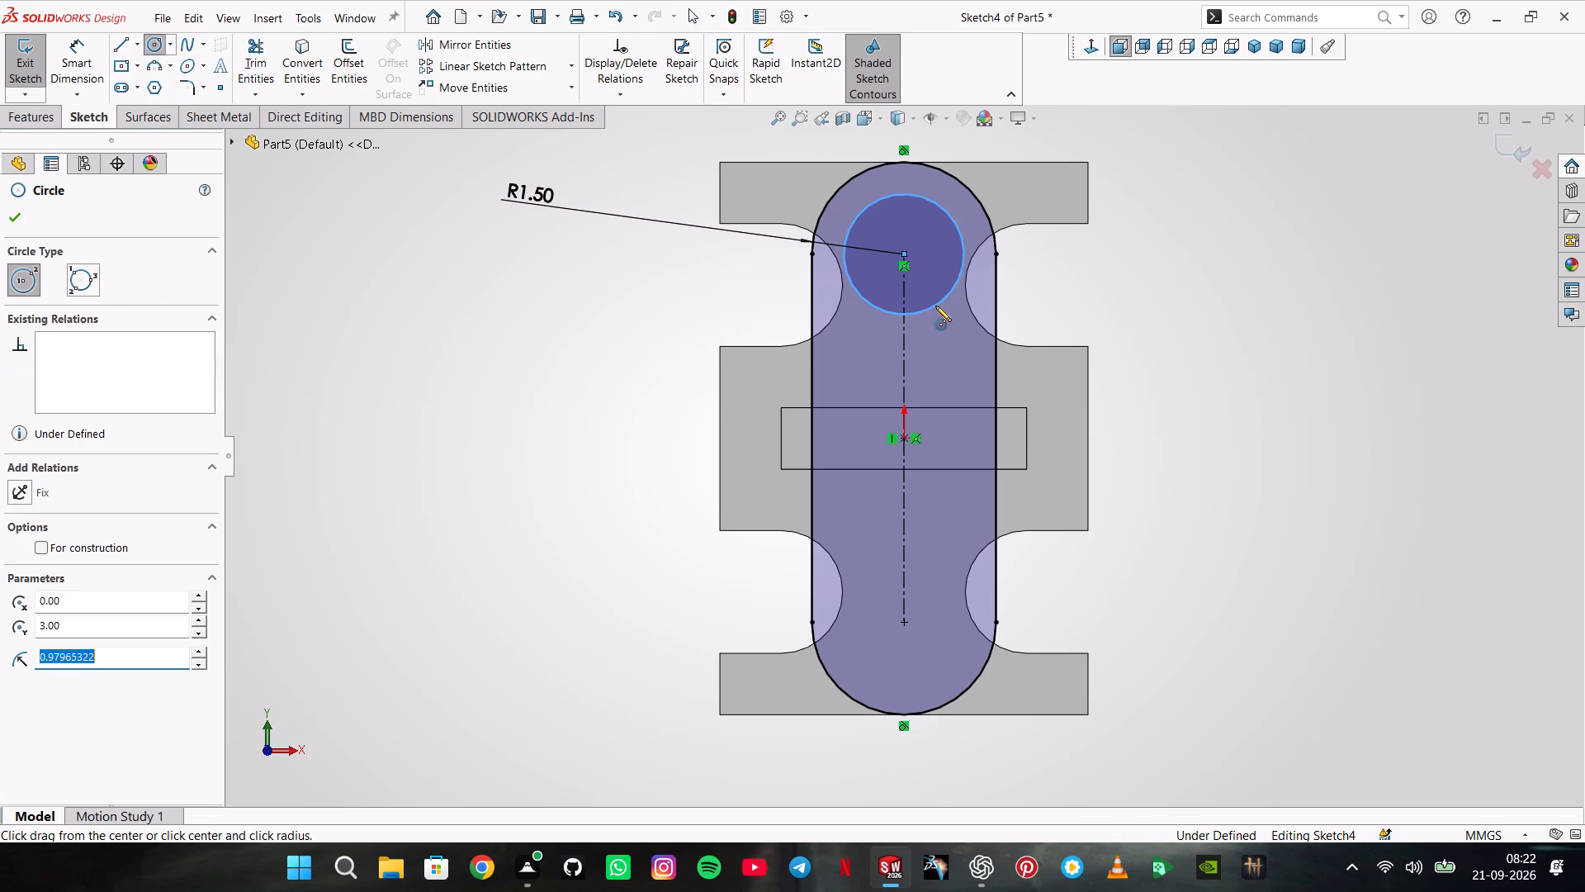
pyautogui.click(908, 624)
pyautogui.click(886, 585)
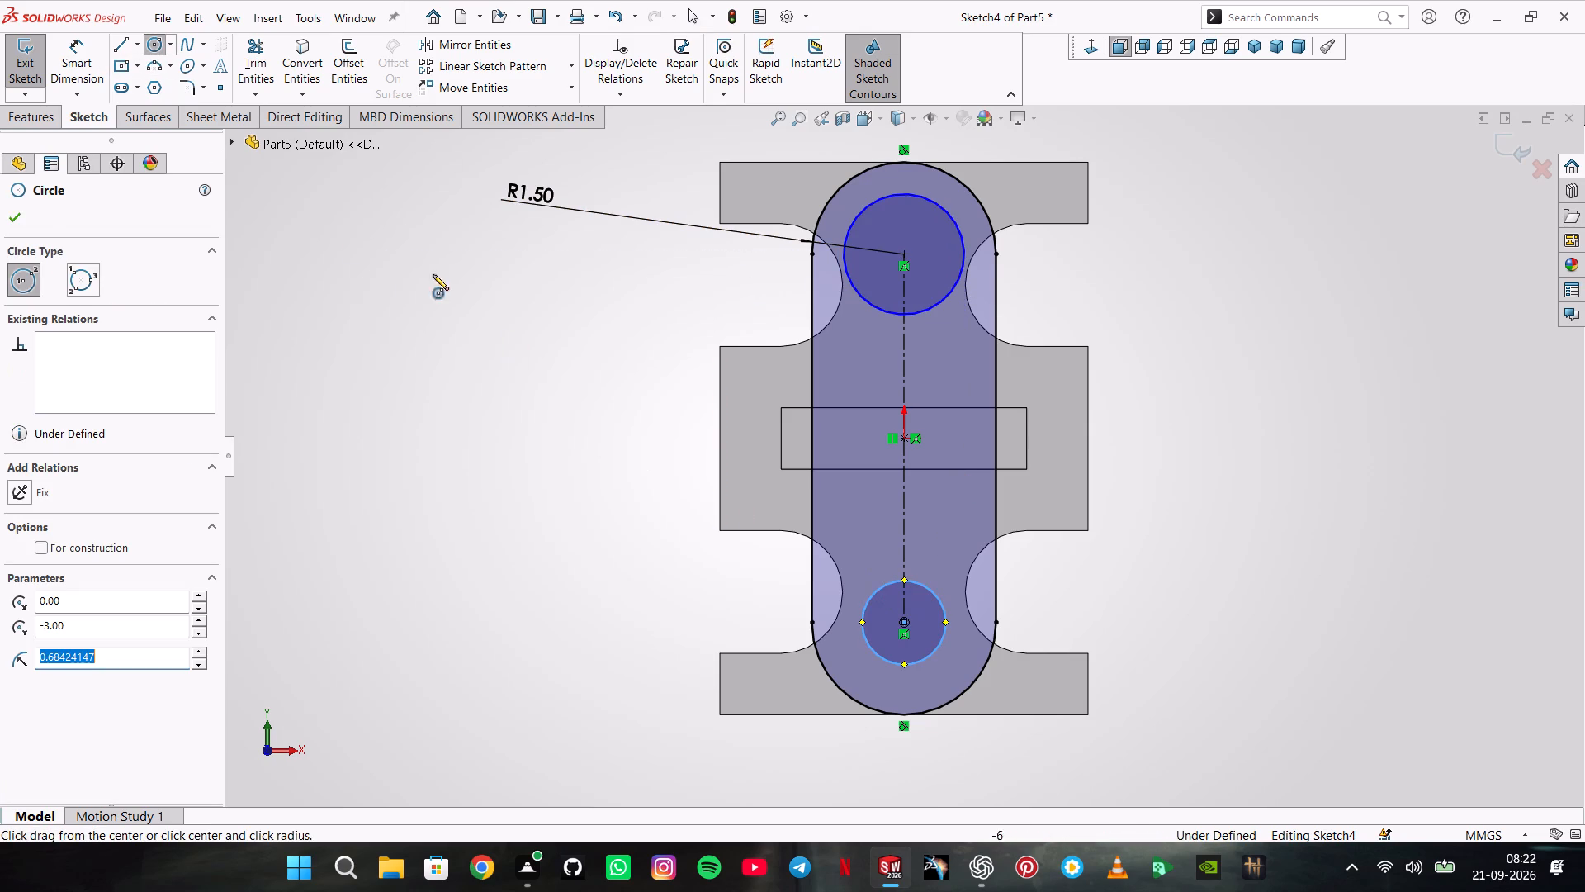
# Dimension the diameters of both the upper and lower circles as 1.5 mm.
pyautogui.click(70, 45)
pyautogui.click(958, 276)
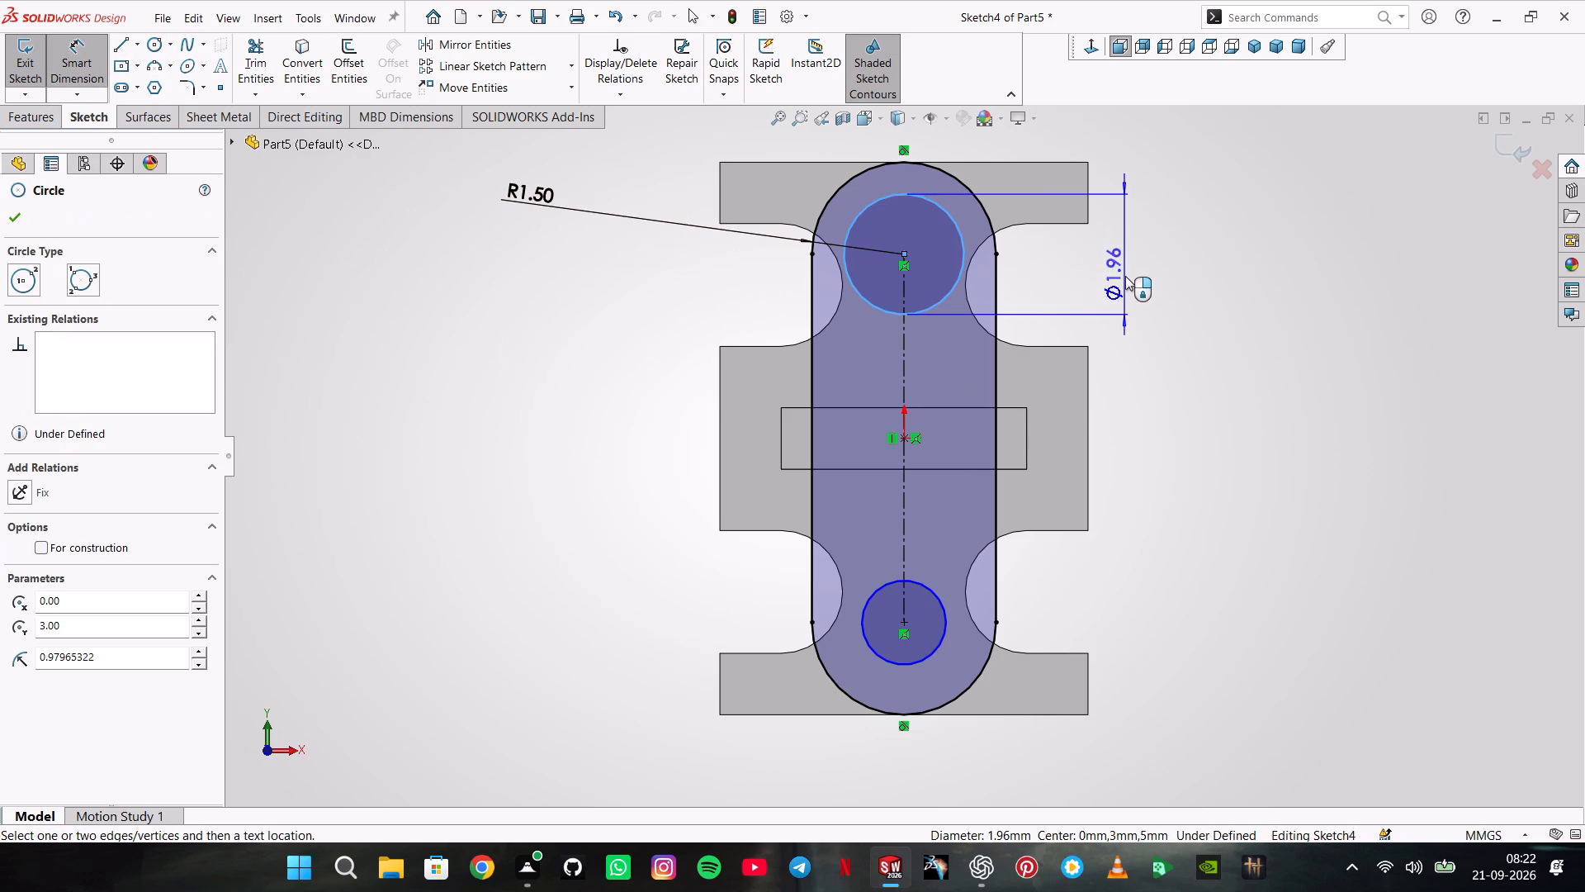
pyautogui.click(1125, 276)
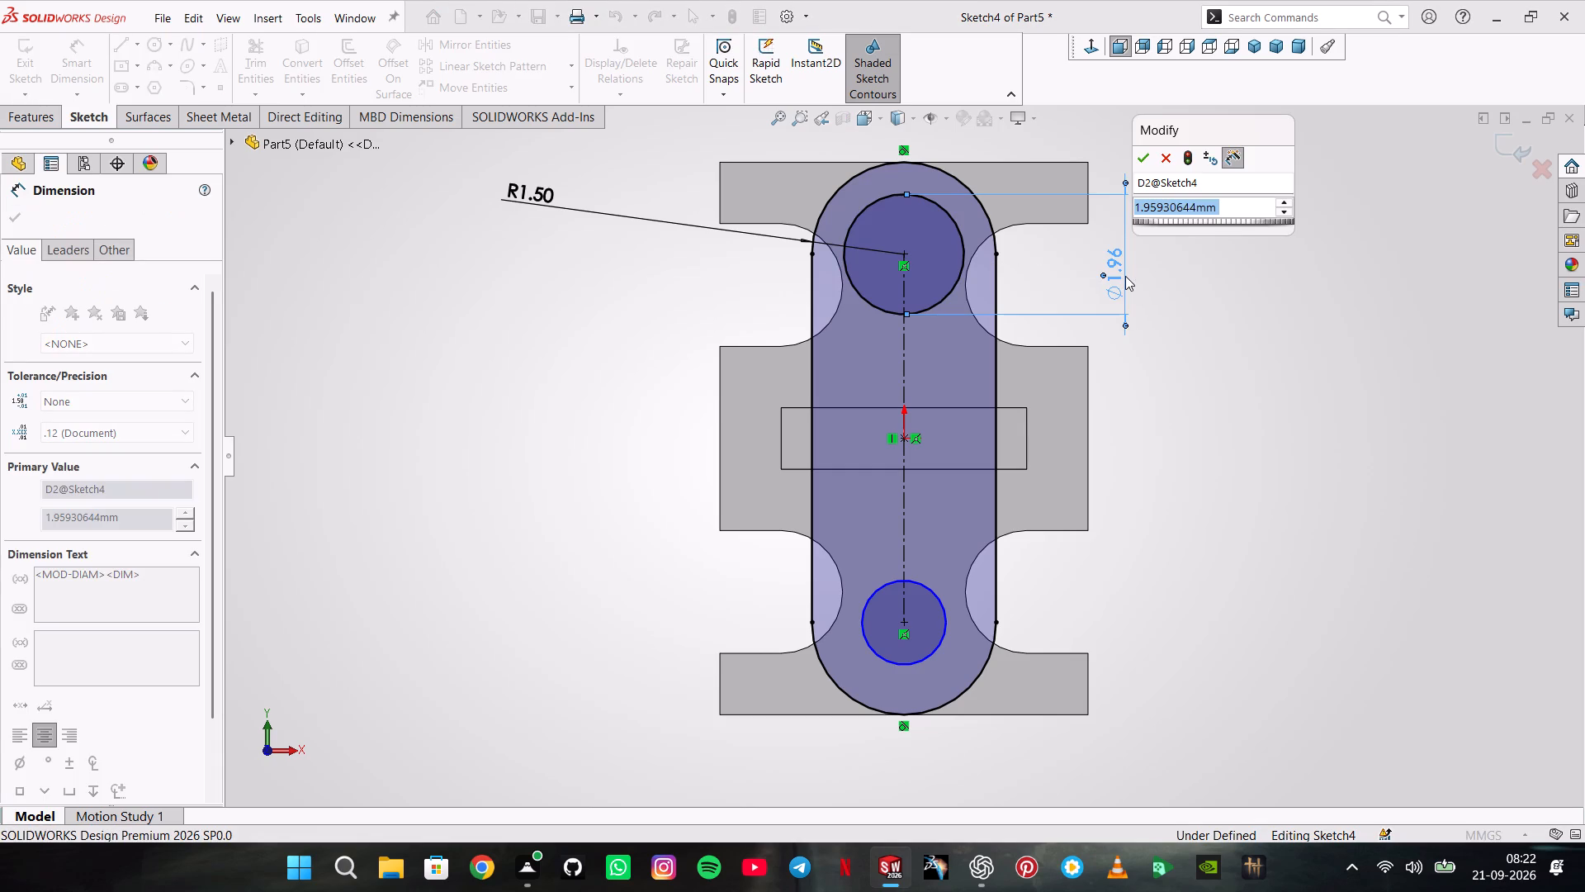
pyautogui.write('1.5')
pyautogui.press('Return')
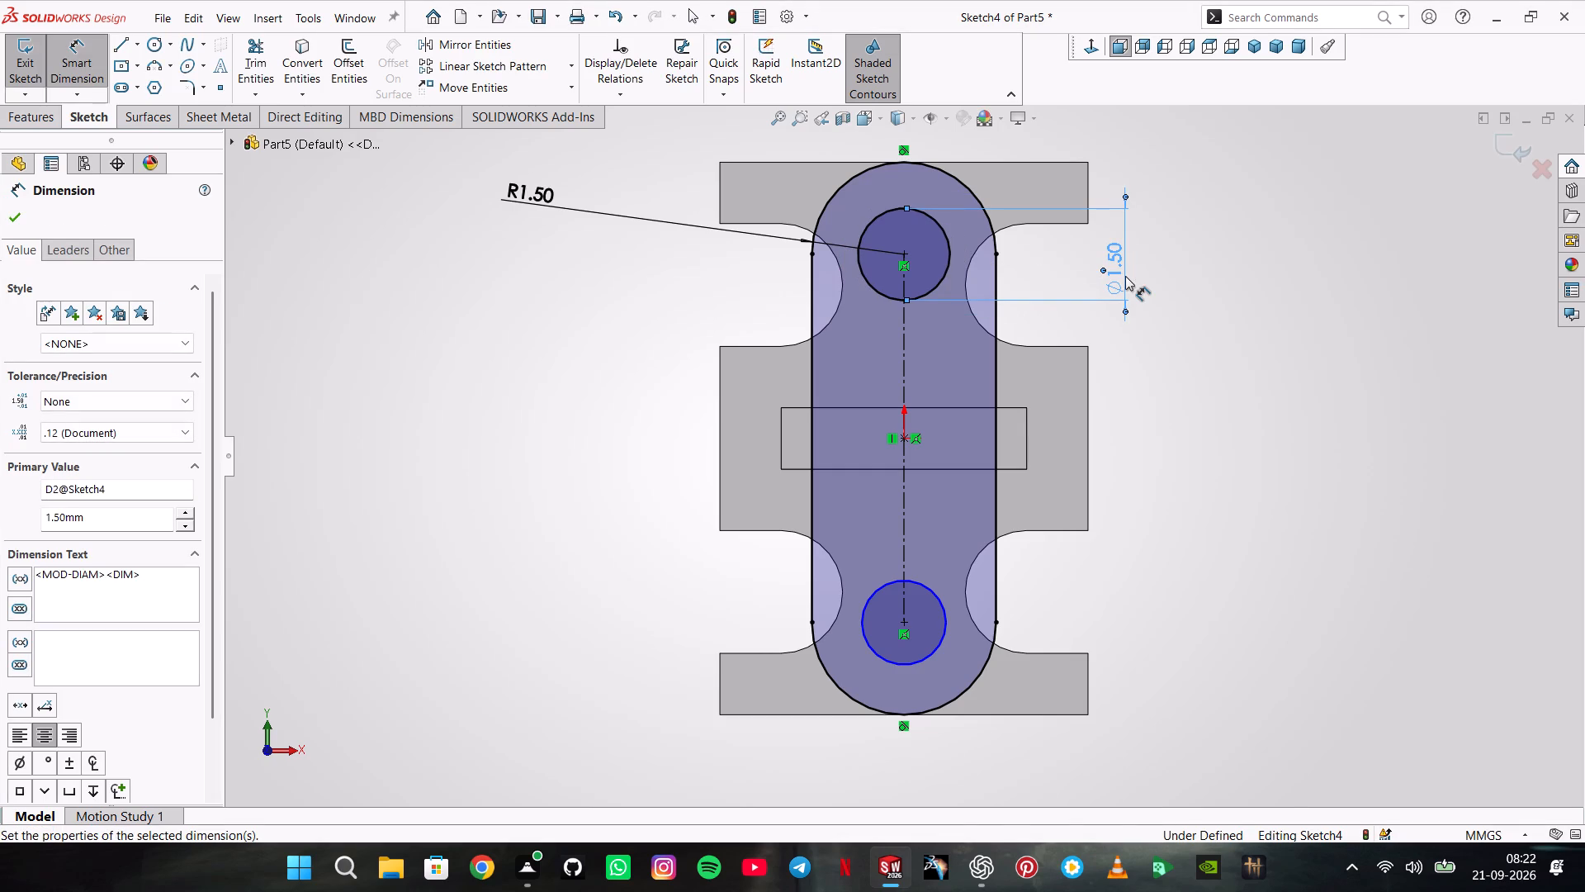
pyautogui.click(939, 593)
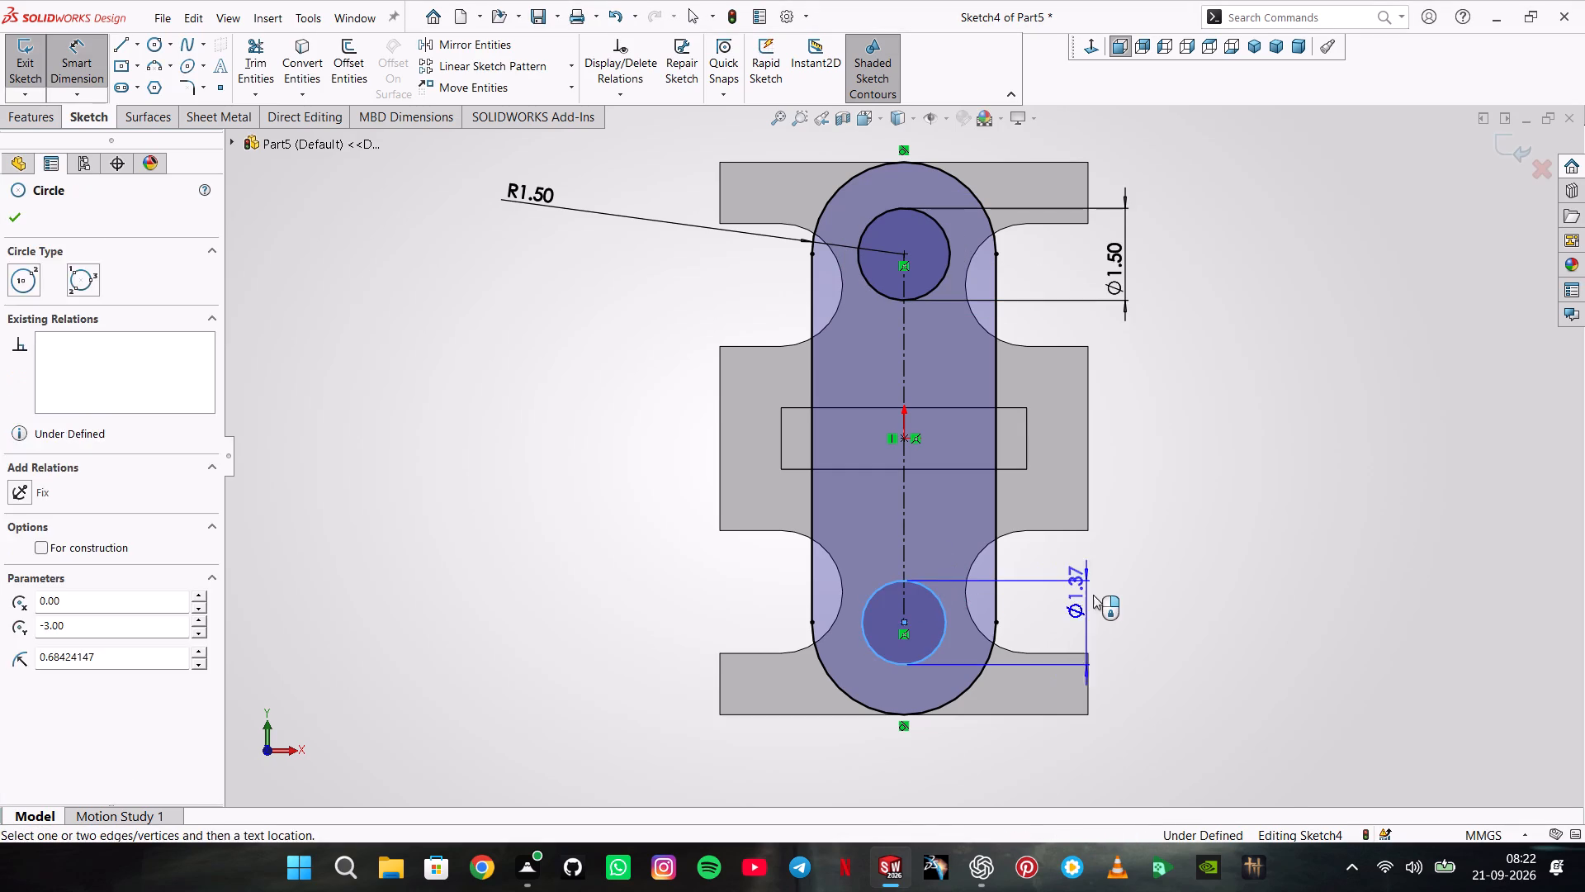
pyautogui.click(1093, 595)
pyautogui.write('1.5')
pyautogui.press('Return')
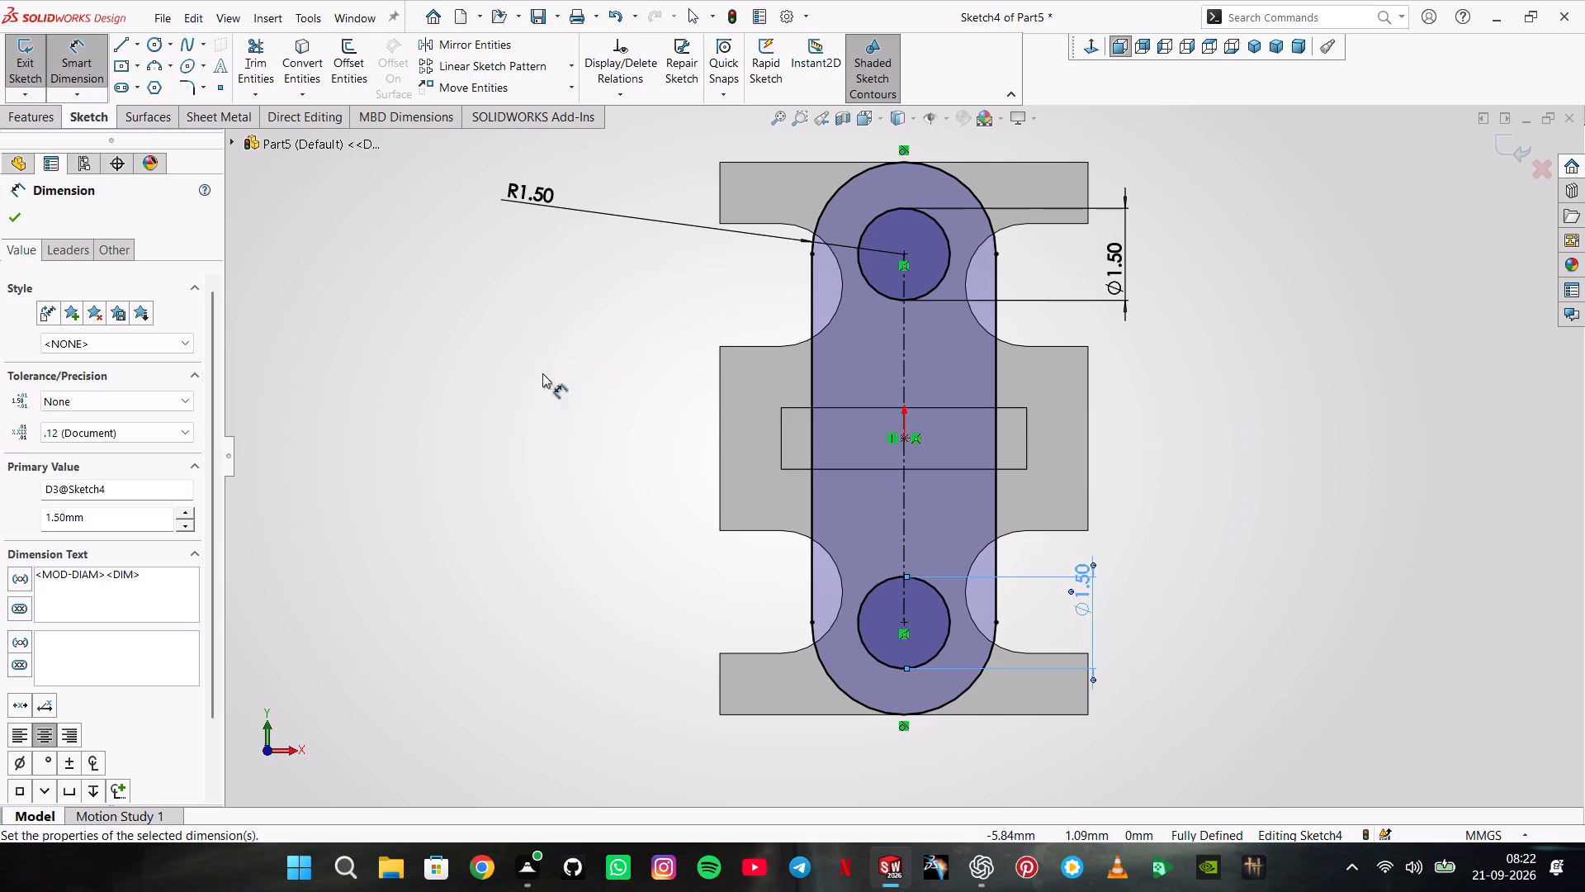
pyautogui.click(21, 219)
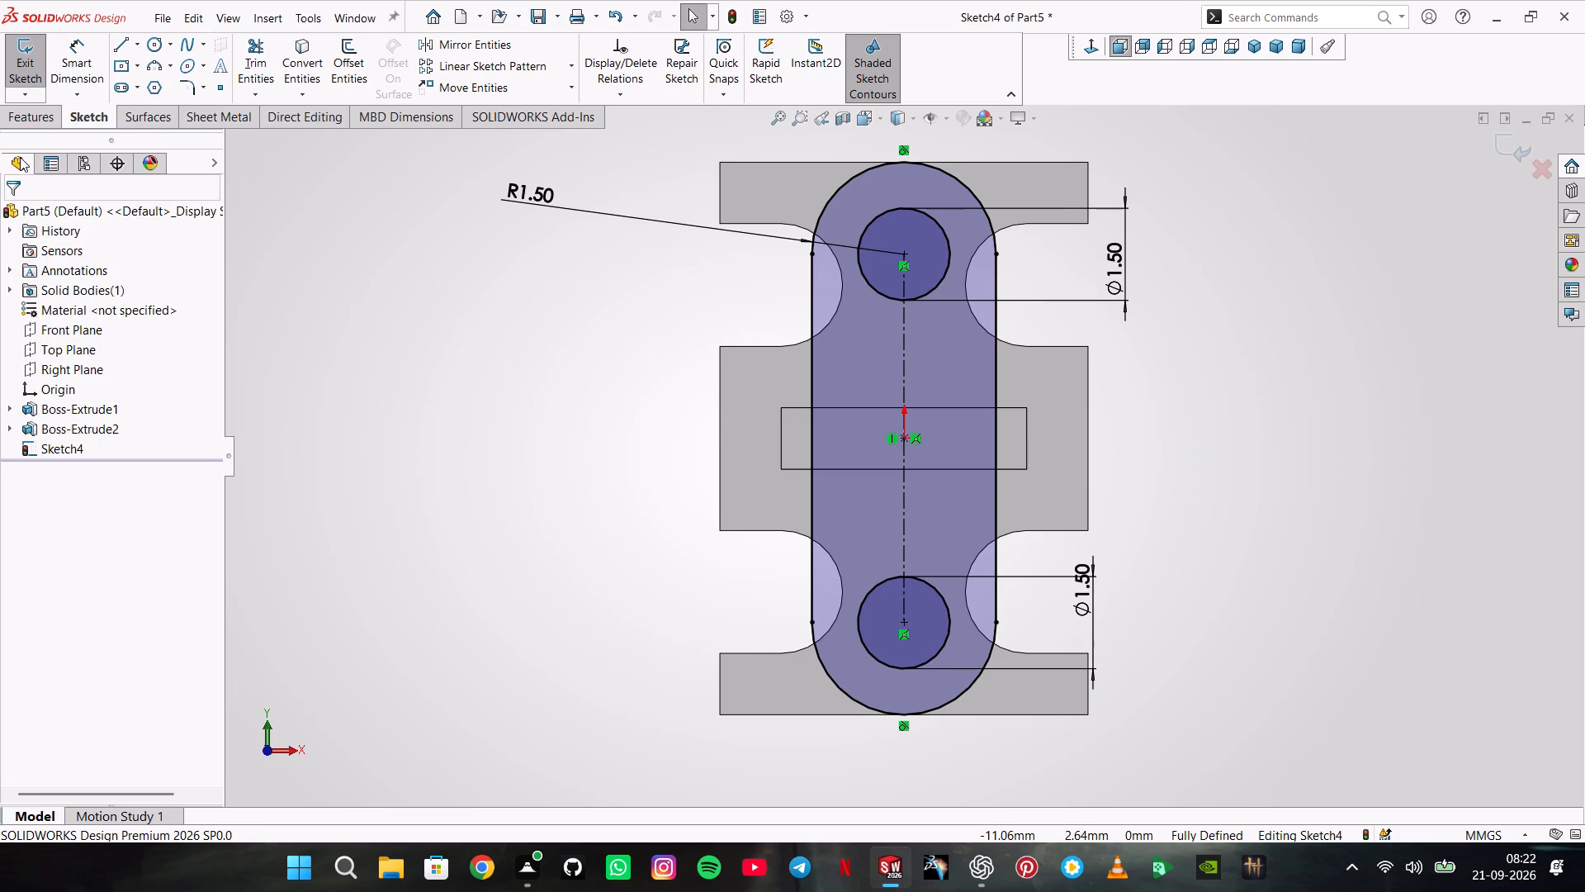
# Extrude the slot profile with its two holes 1 mm, merged with the body.
pyautogui.click(33, 121)
pyautogui.click(97, 58)
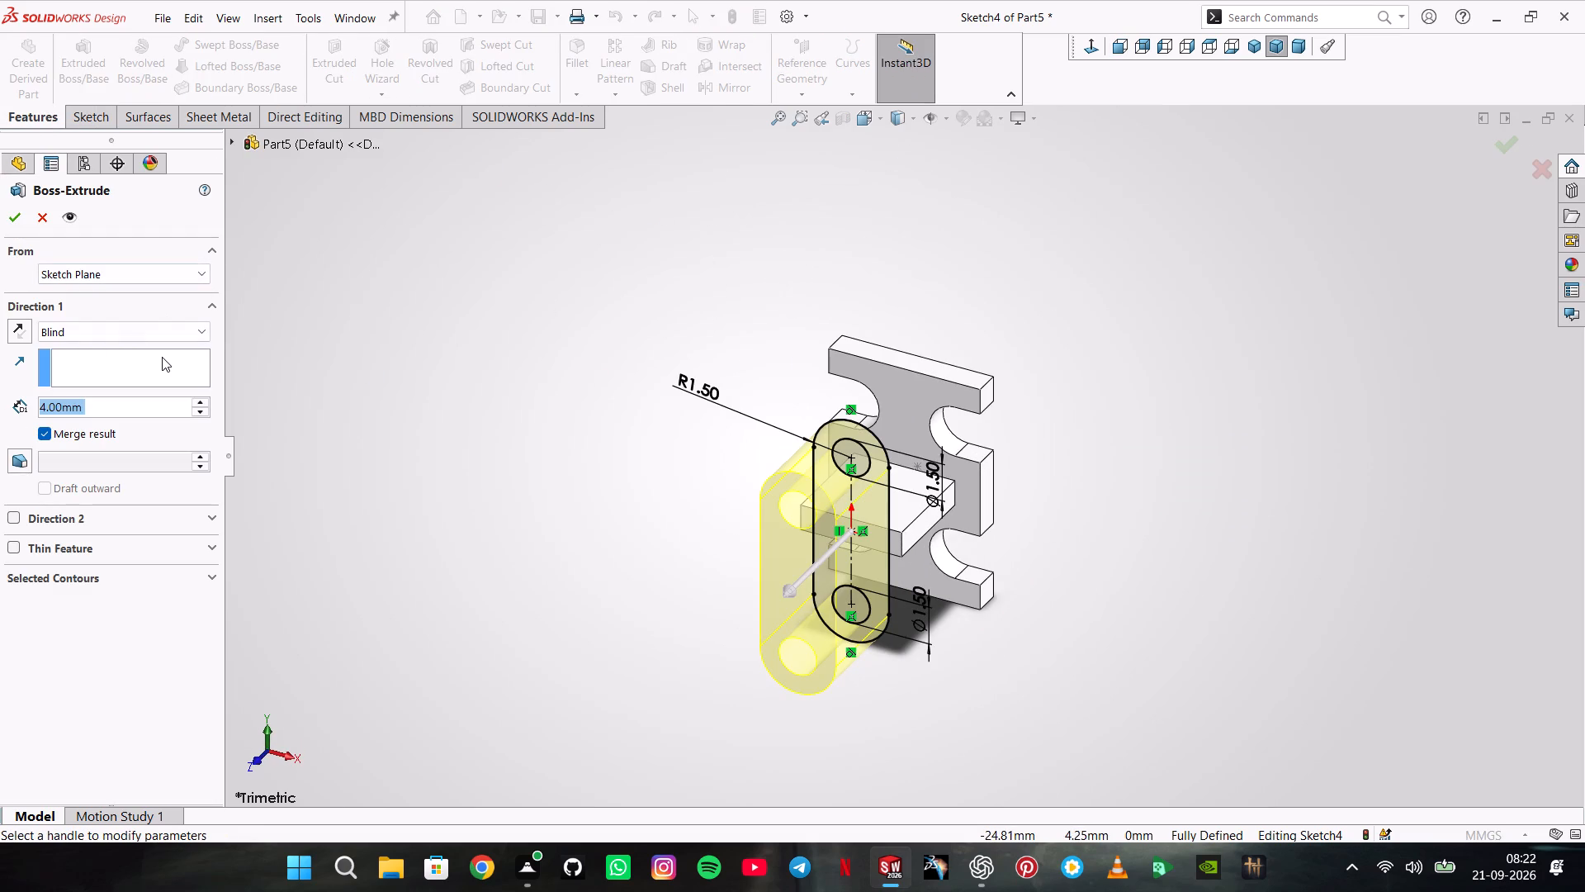
pyautogui.press('1')
pyautogui.press('Return')
pyautogui.press('Return')
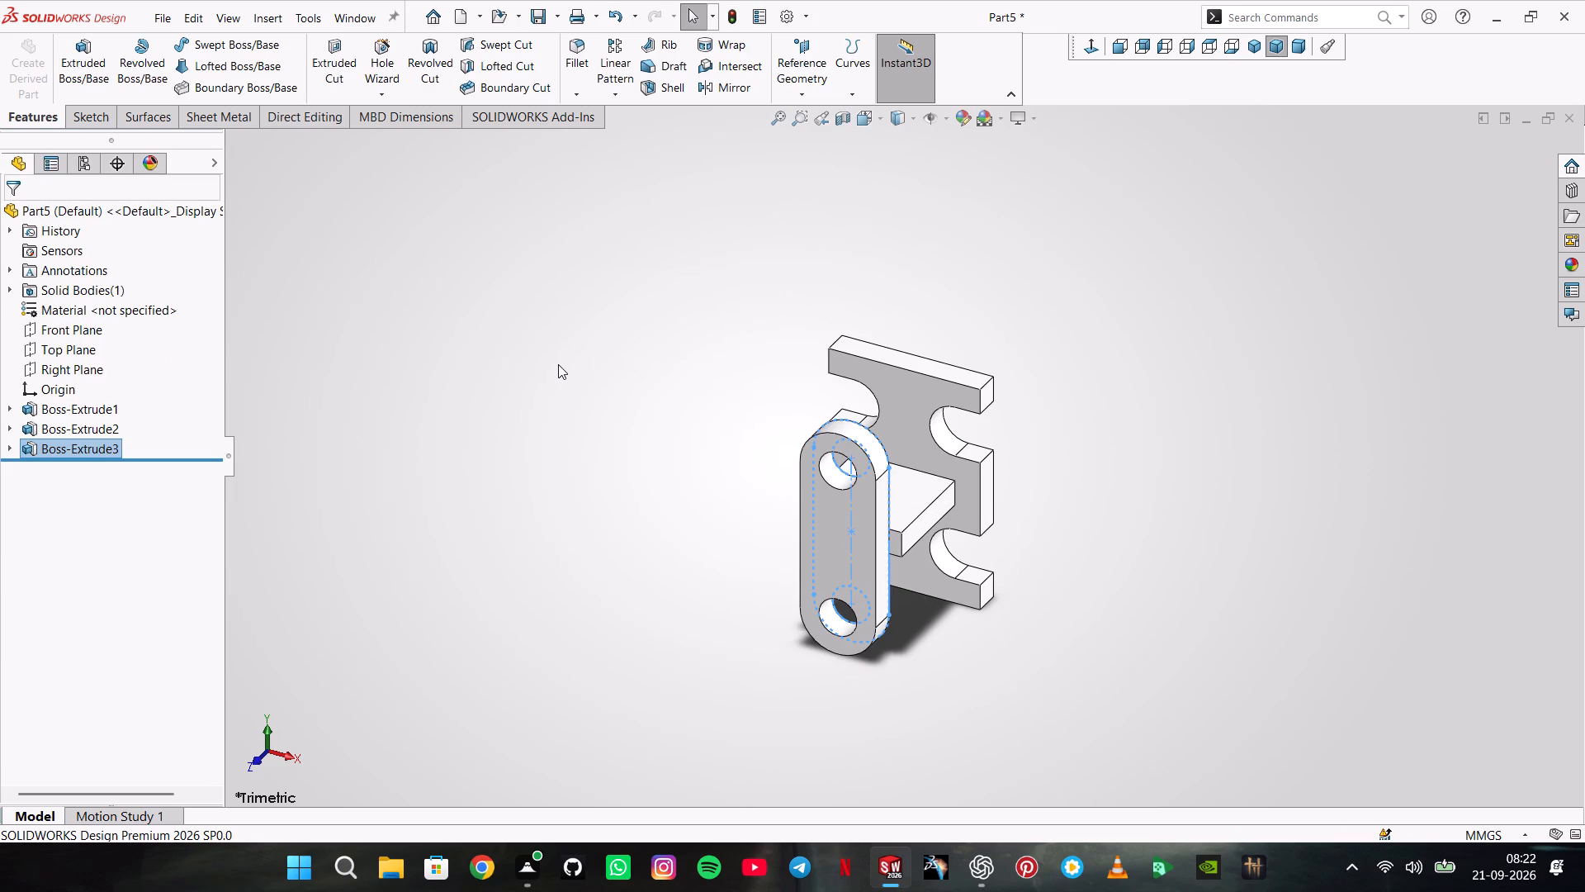
pyautogui.click(606, 357)
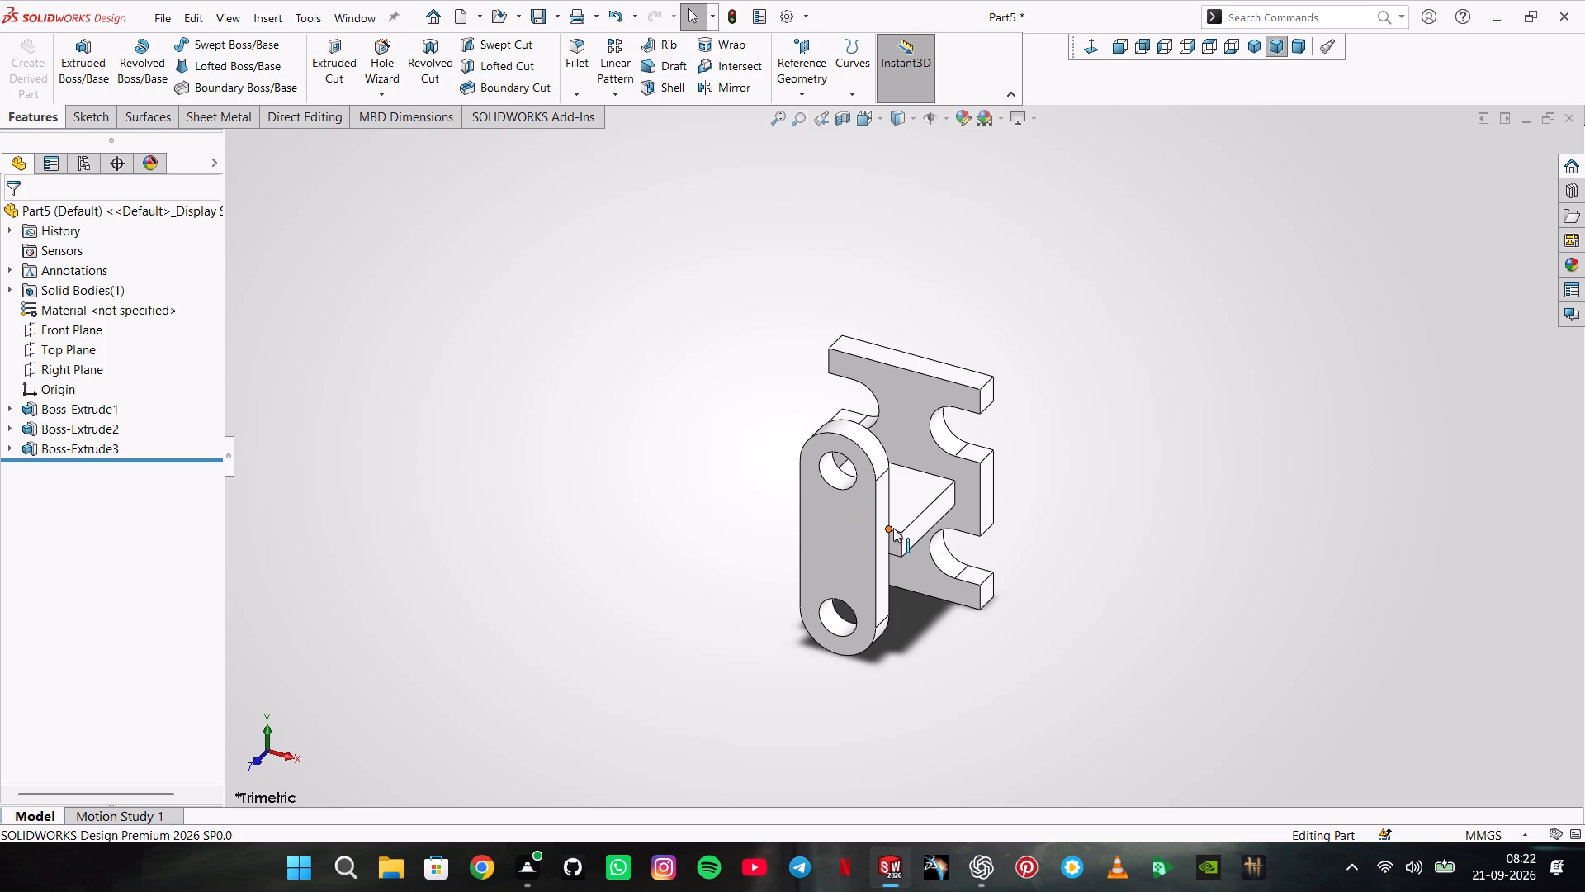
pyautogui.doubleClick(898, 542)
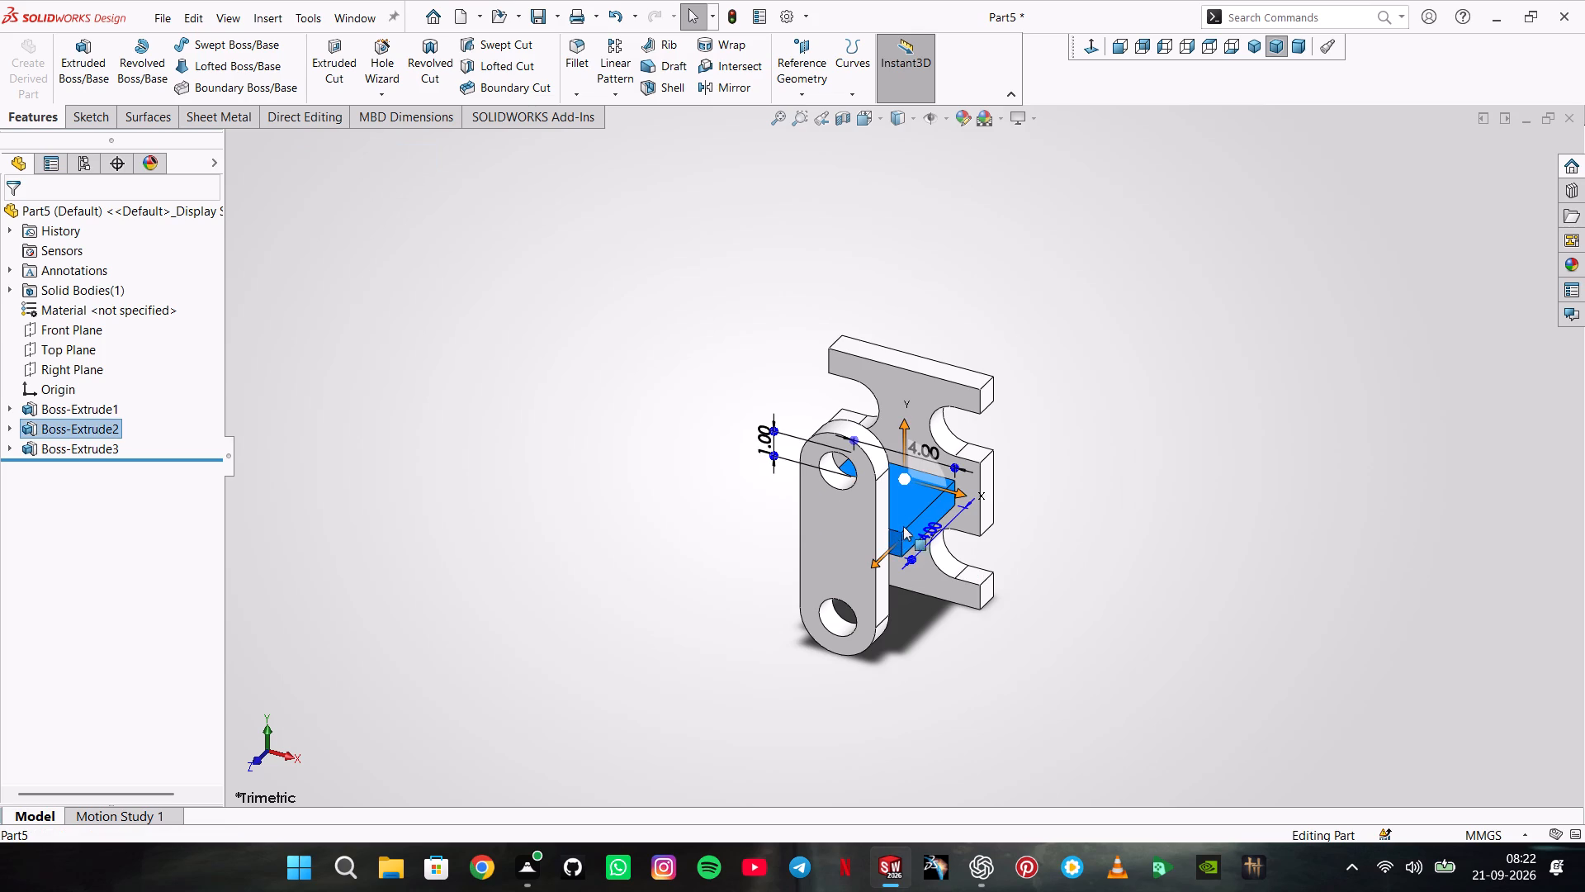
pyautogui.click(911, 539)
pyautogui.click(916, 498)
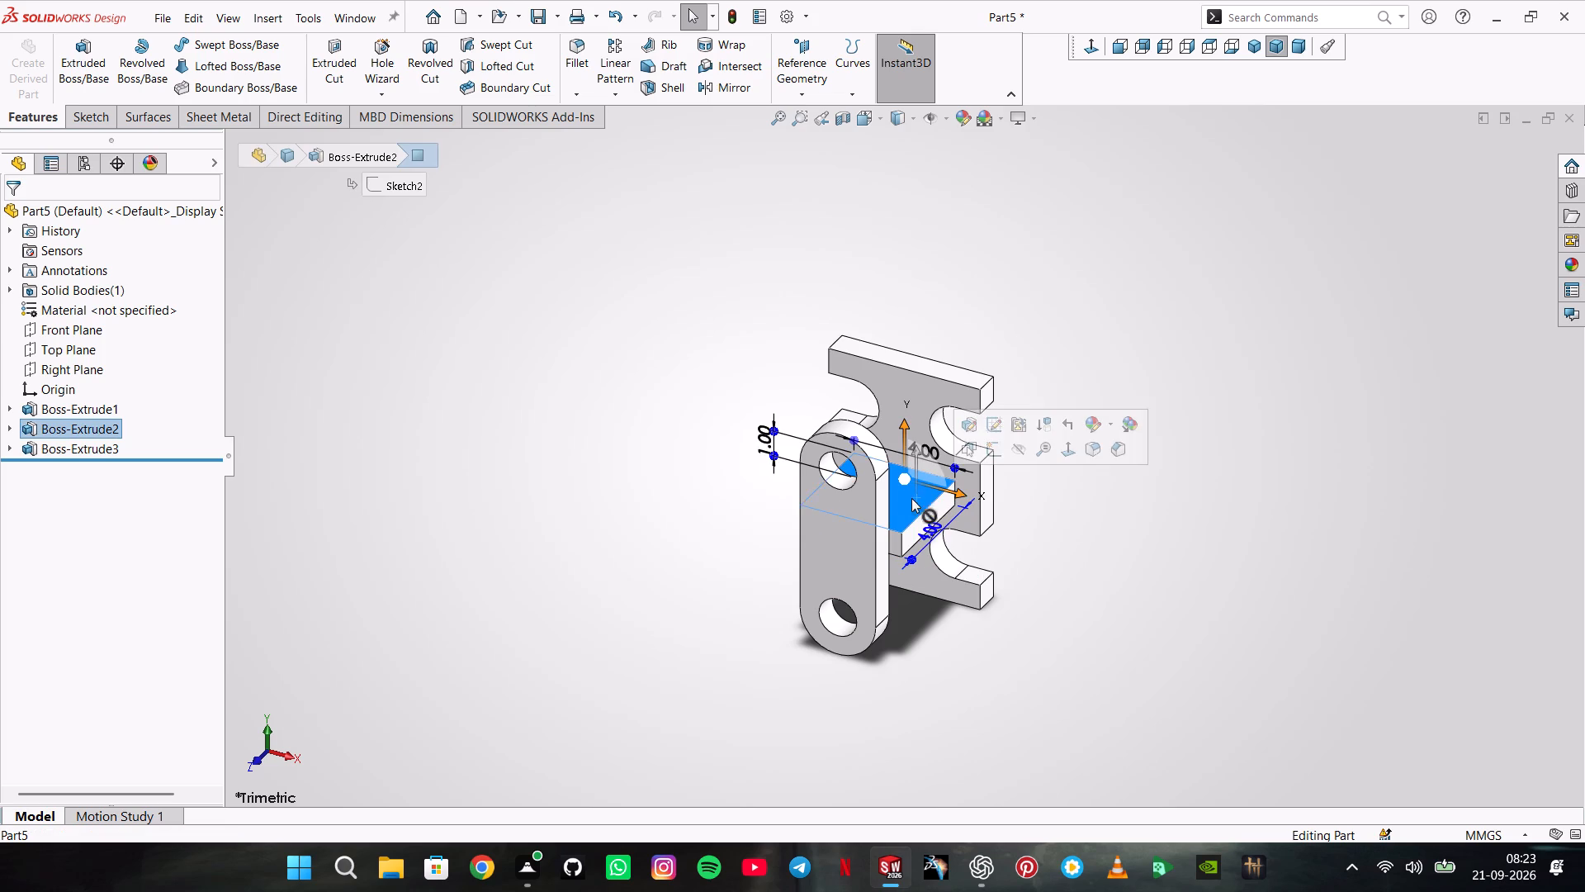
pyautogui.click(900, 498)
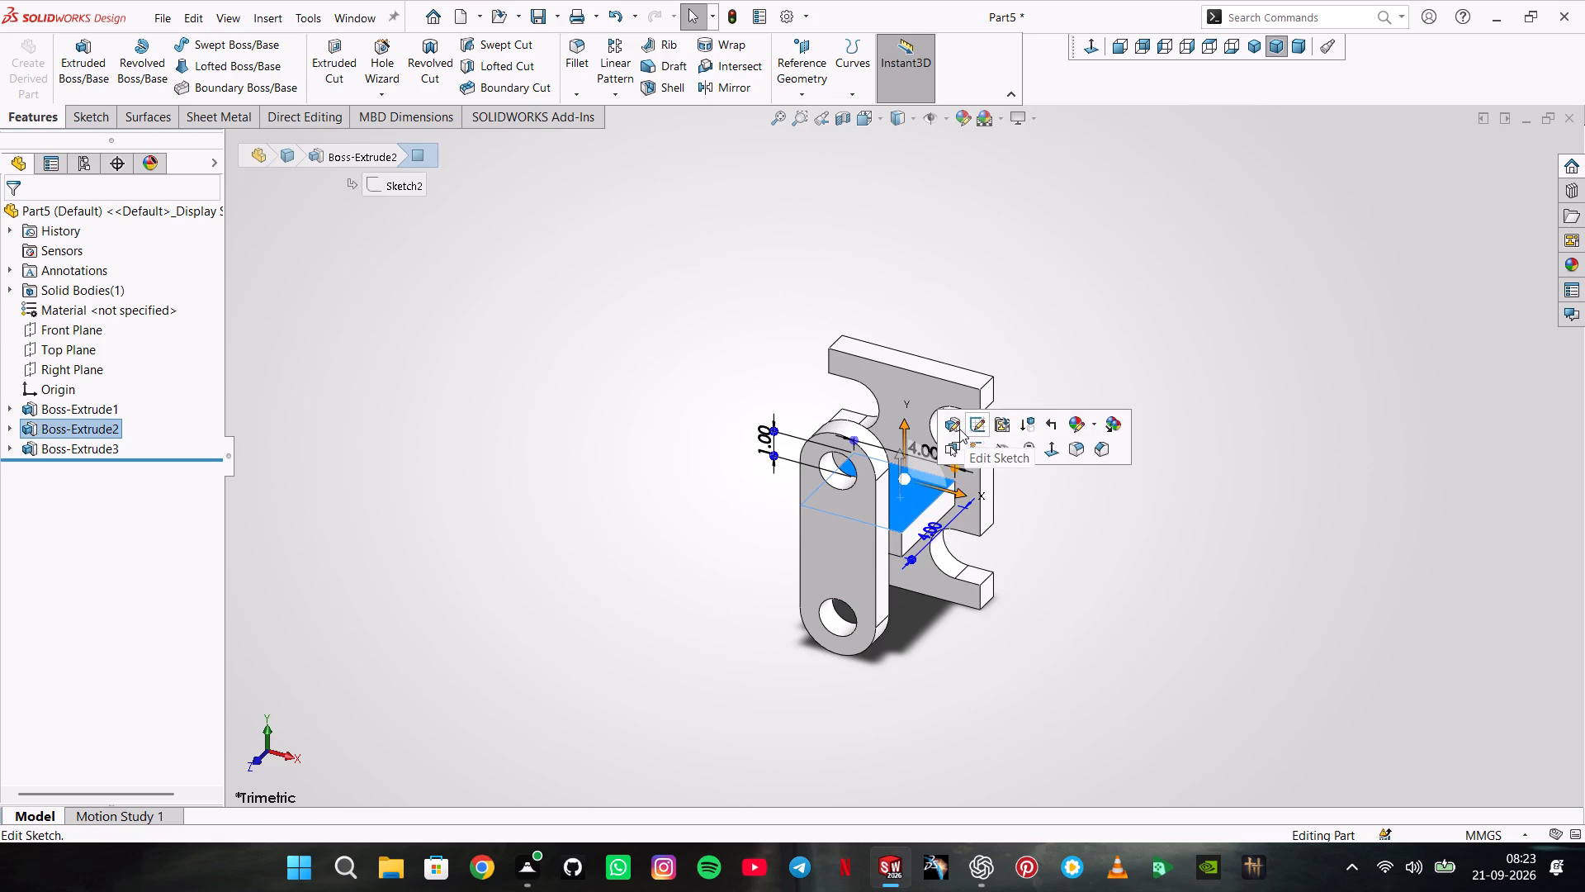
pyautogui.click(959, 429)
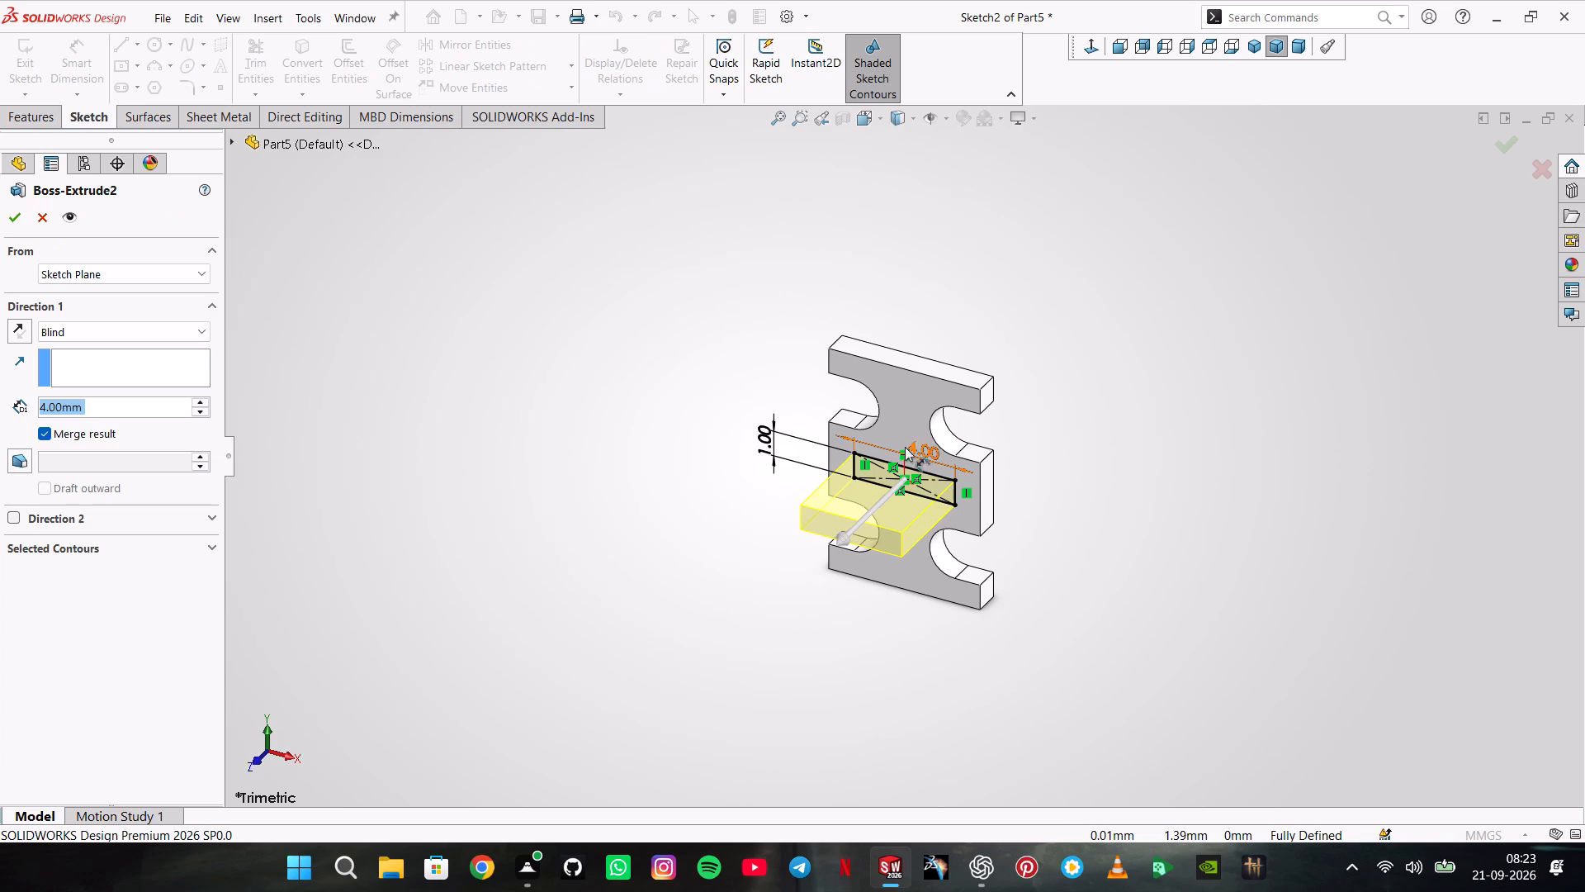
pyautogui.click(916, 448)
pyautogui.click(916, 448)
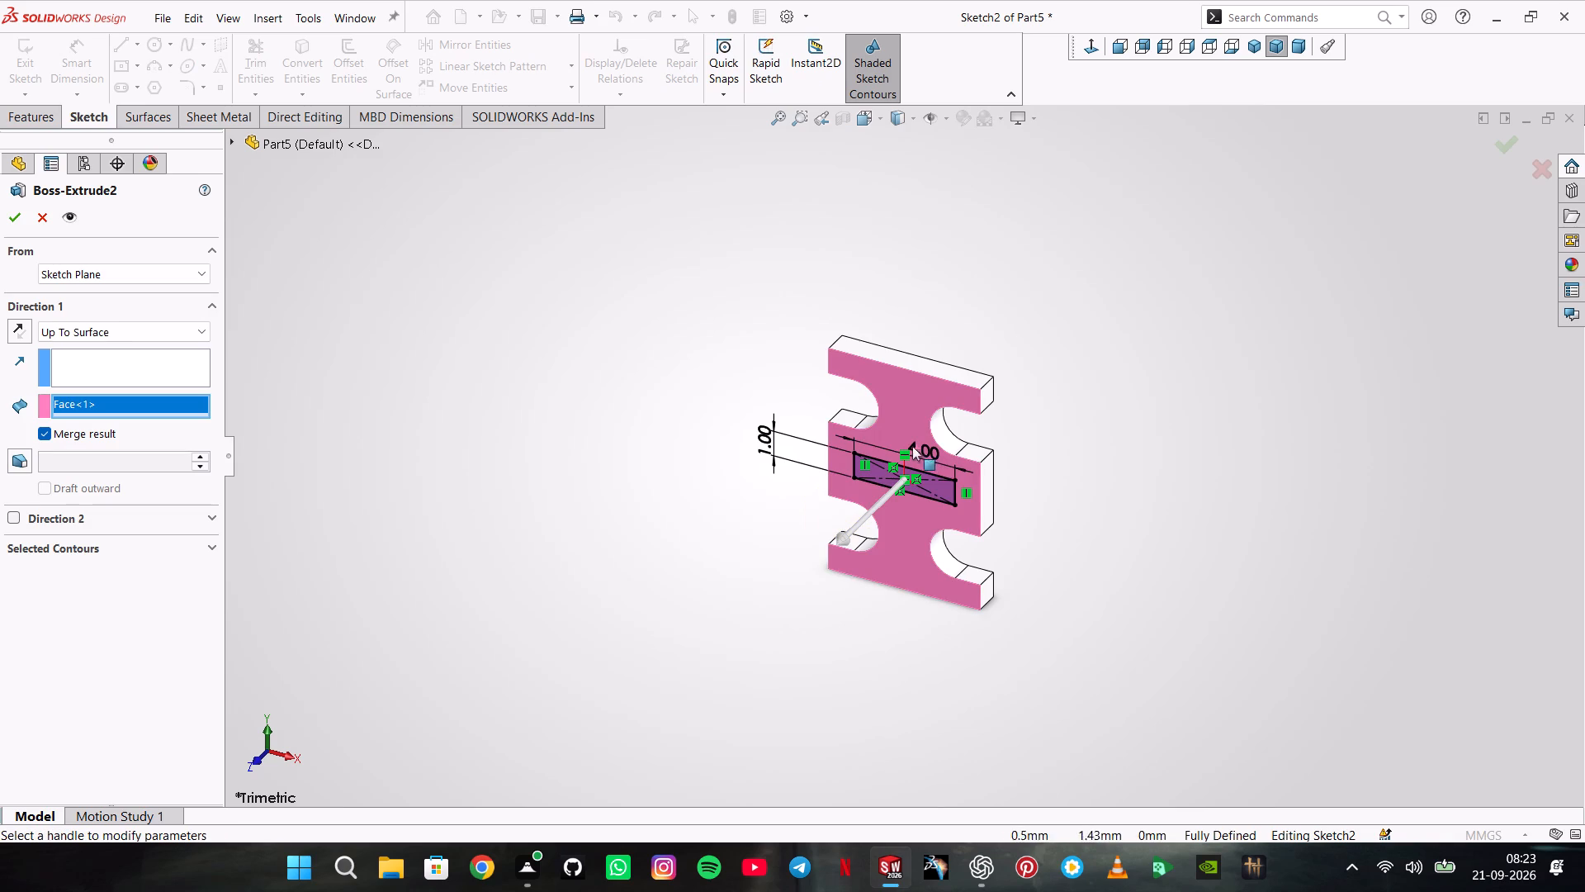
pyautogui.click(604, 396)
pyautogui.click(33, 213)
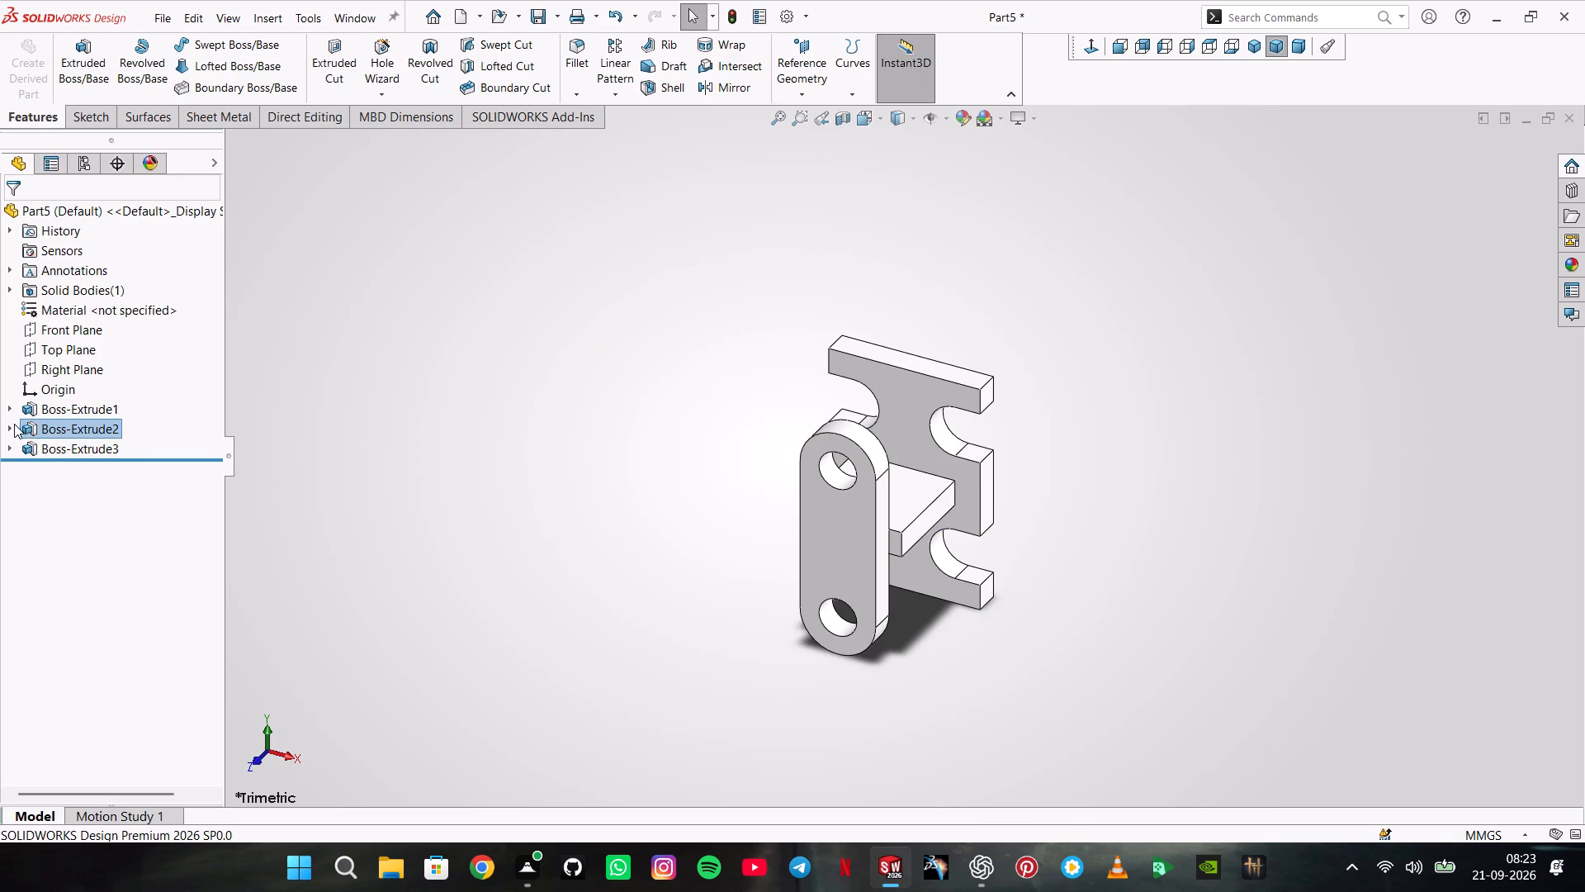
# Edit the connecting block's sketch to set the rectangle's width to 3 mm, and exit the sketch.
pyautogui.click(10, 424)
pyautogui.click(50, 440)
pyautogui.click(59, 401)
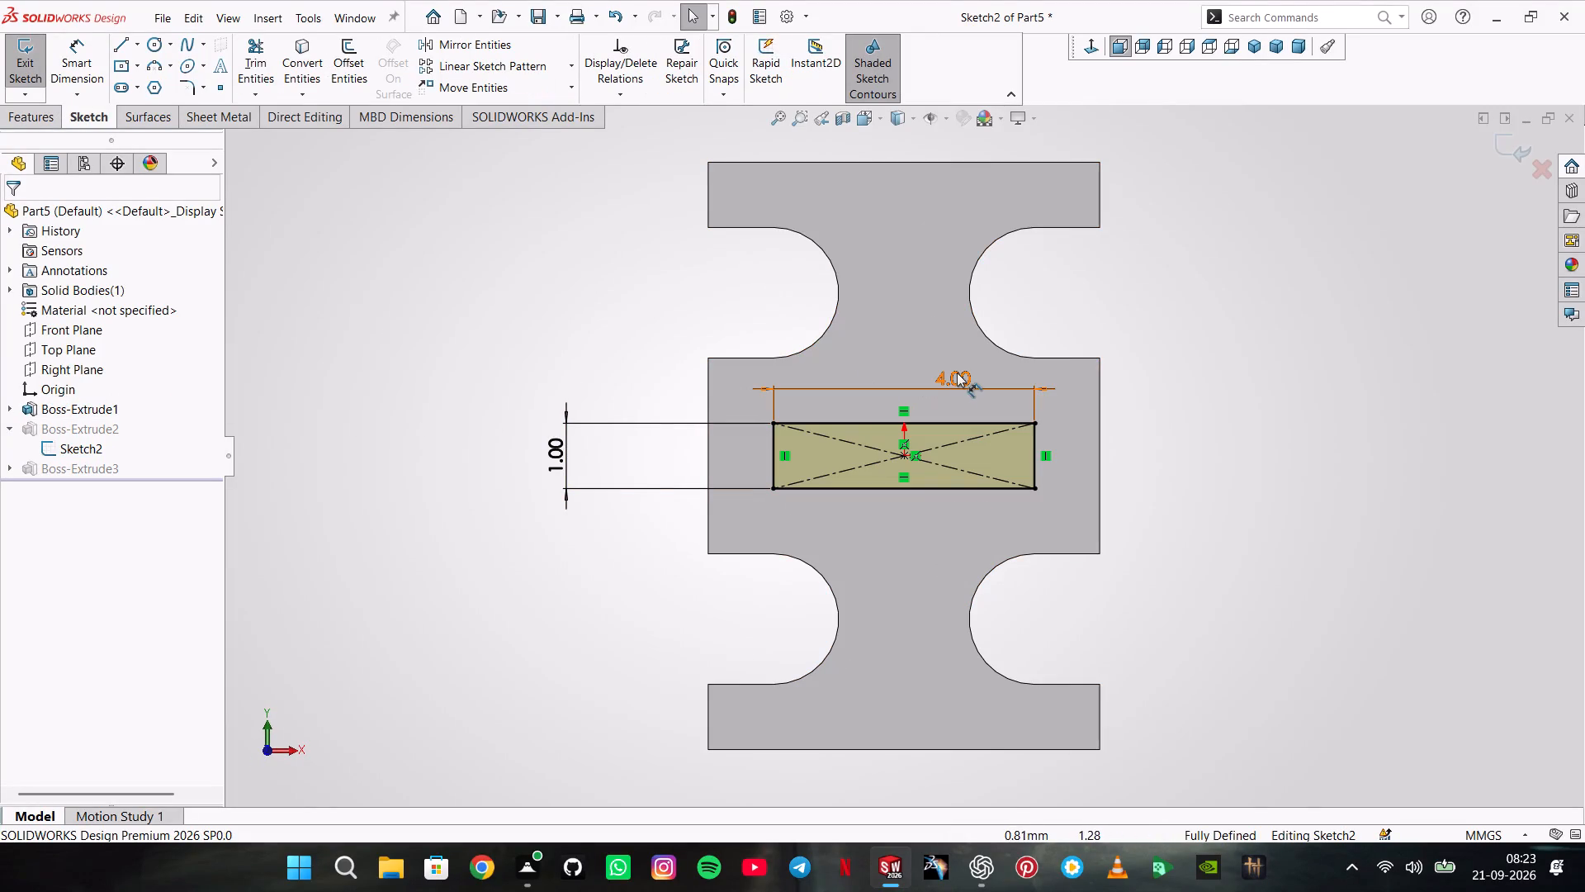
pyautogui.doubleClick(957, 372)
pyautogui.press('3')
pyautogui.press('Return')
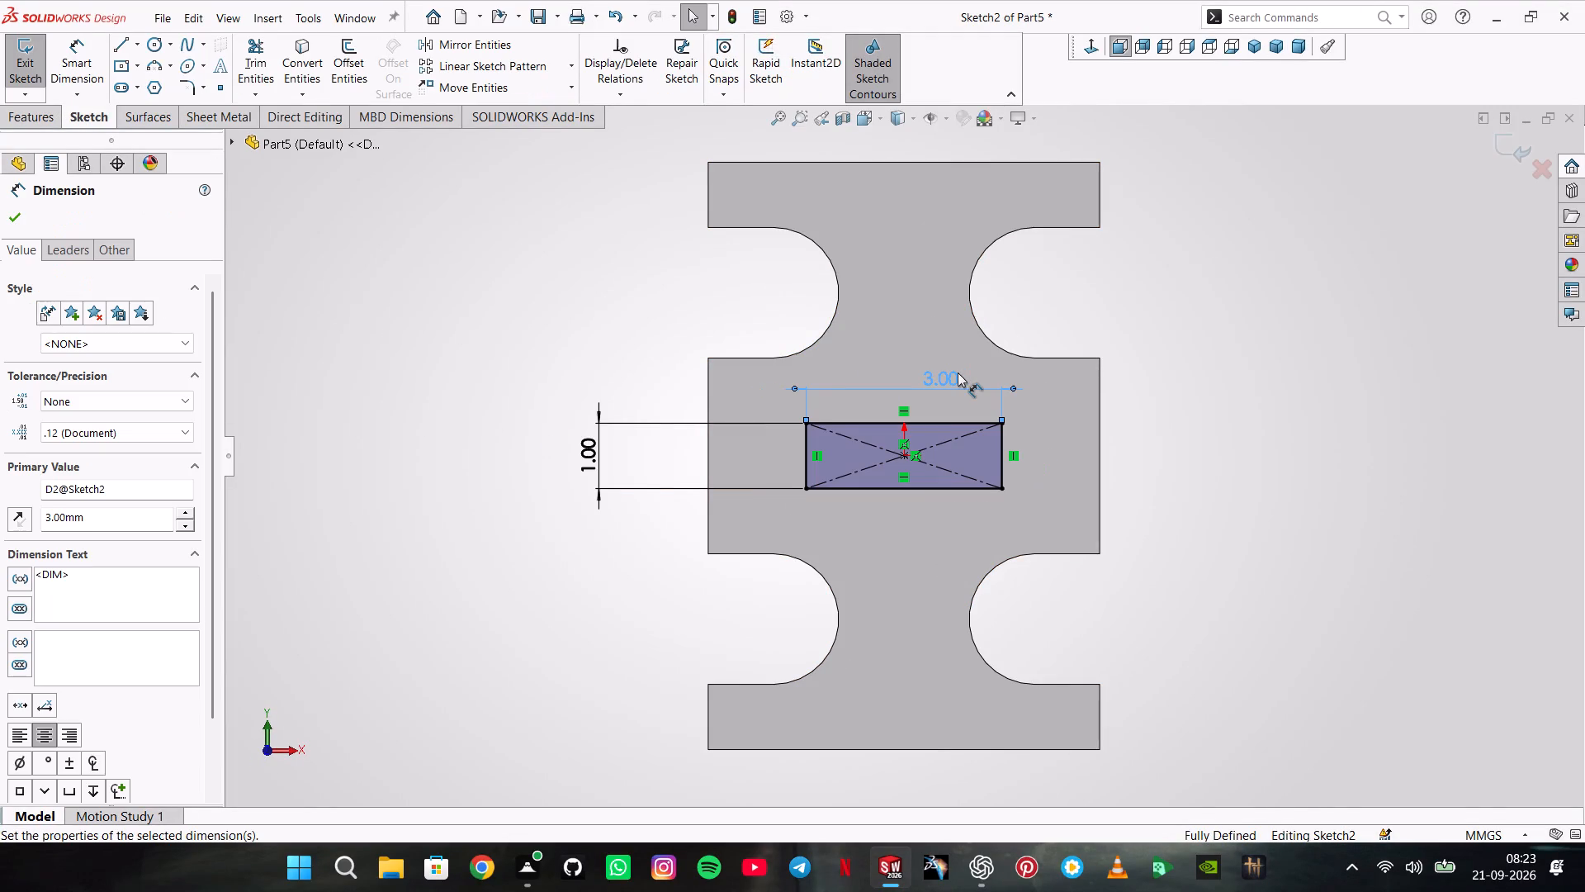
pyautogui.click(19, 221)
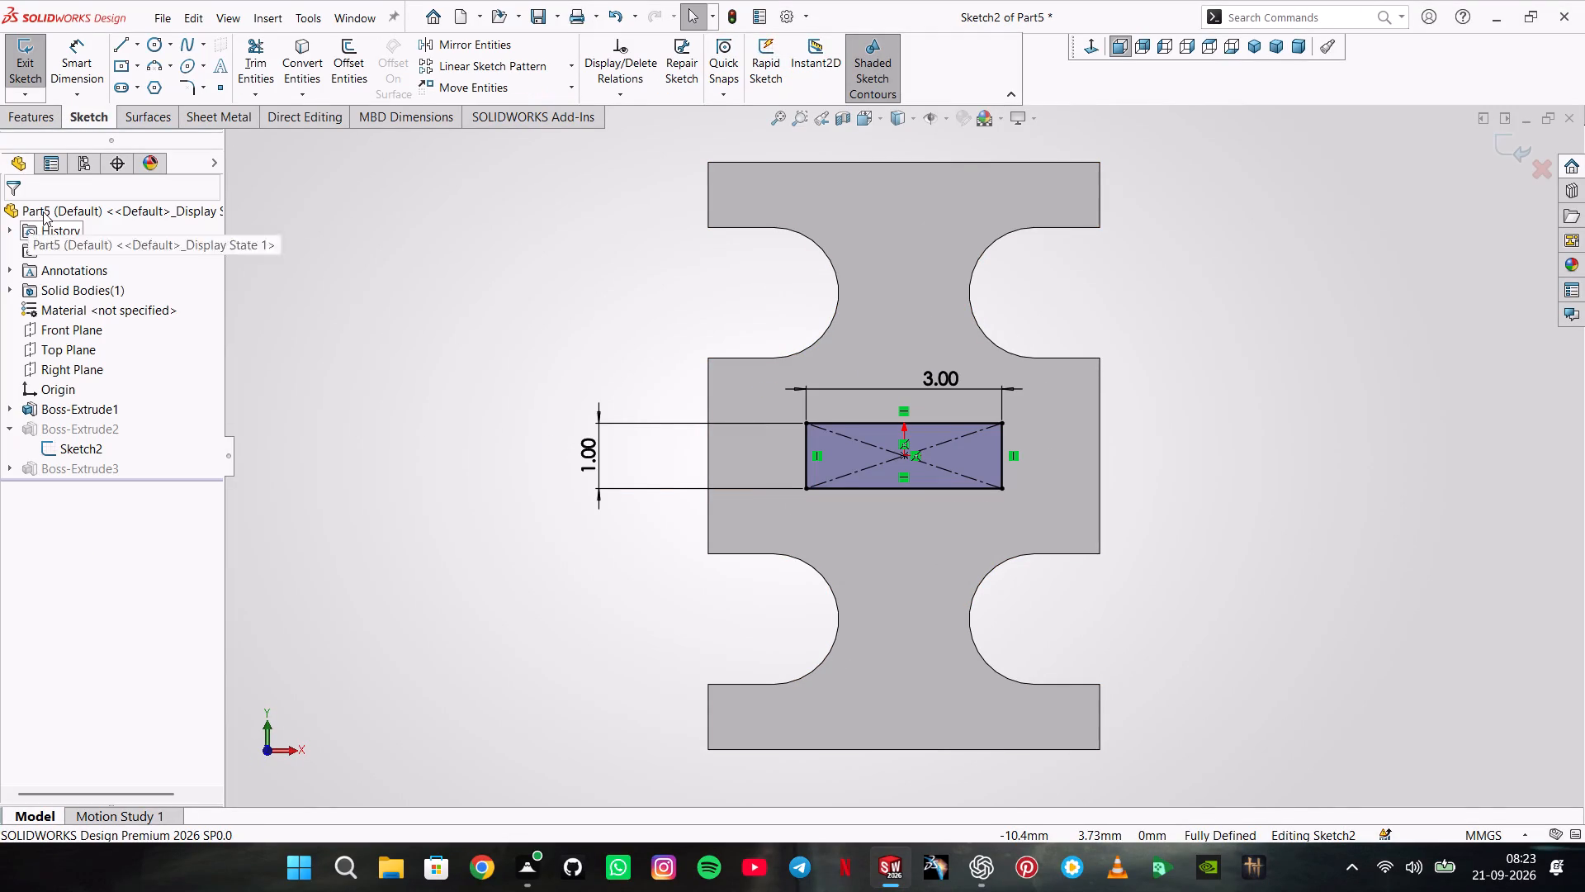
pyautogui.click(30, 71)
# Fillet the vertical edge where the connecting block's right side meets the notched plate with a 1 mm radius.
pyautogui.scroll(1, 581, 293)
pyautogui.moveTo(581, 293); pyautogui.dragTo(461, 337, button='middle')
pyautogui.scroll(2, 547, 310)
pyautogui.moveTo(547, 310); pyautogui.dragTo(597, 321, button='middle')
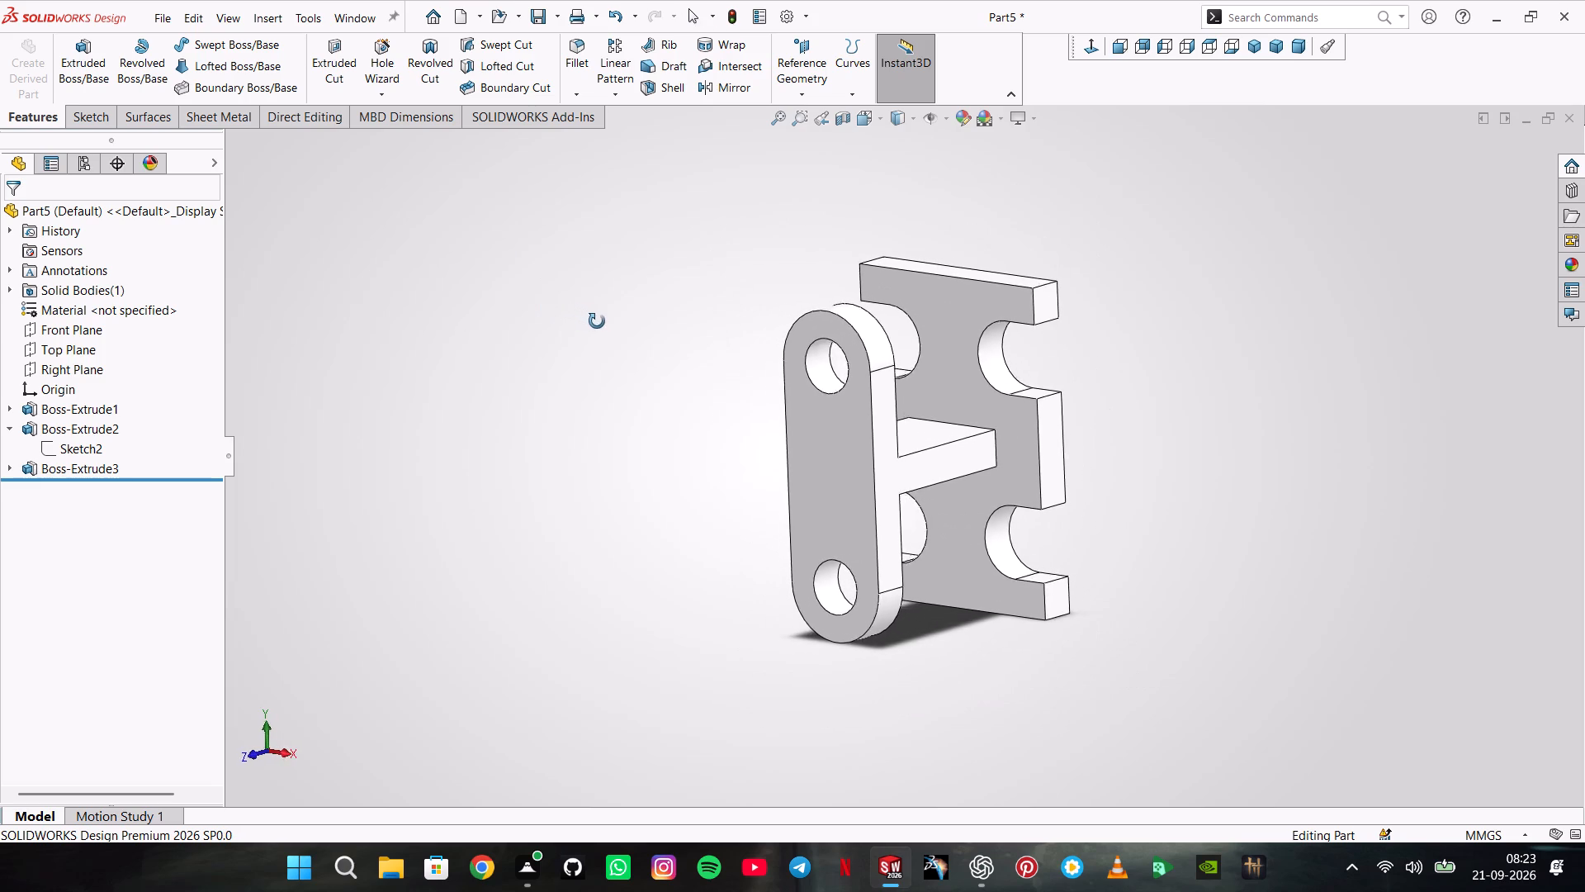
pyautogui.moveTo(597, 321); pyautogui.dragTo(620, 328, button='middle')
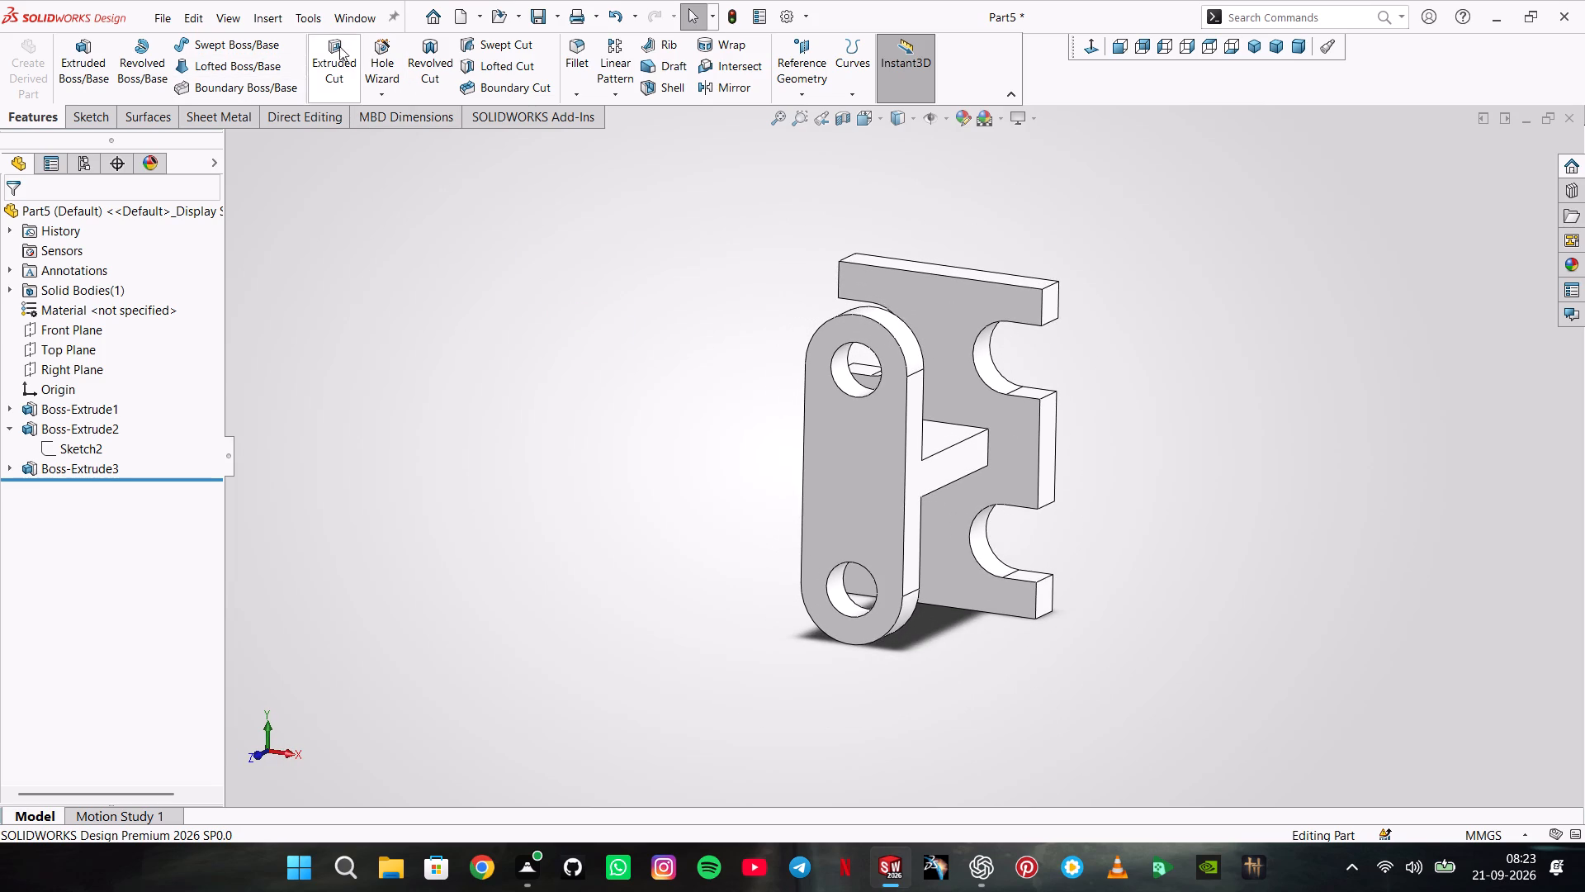
pyautogui.click(583, 49)
pyautogui.scroll(-4, 916, 377)
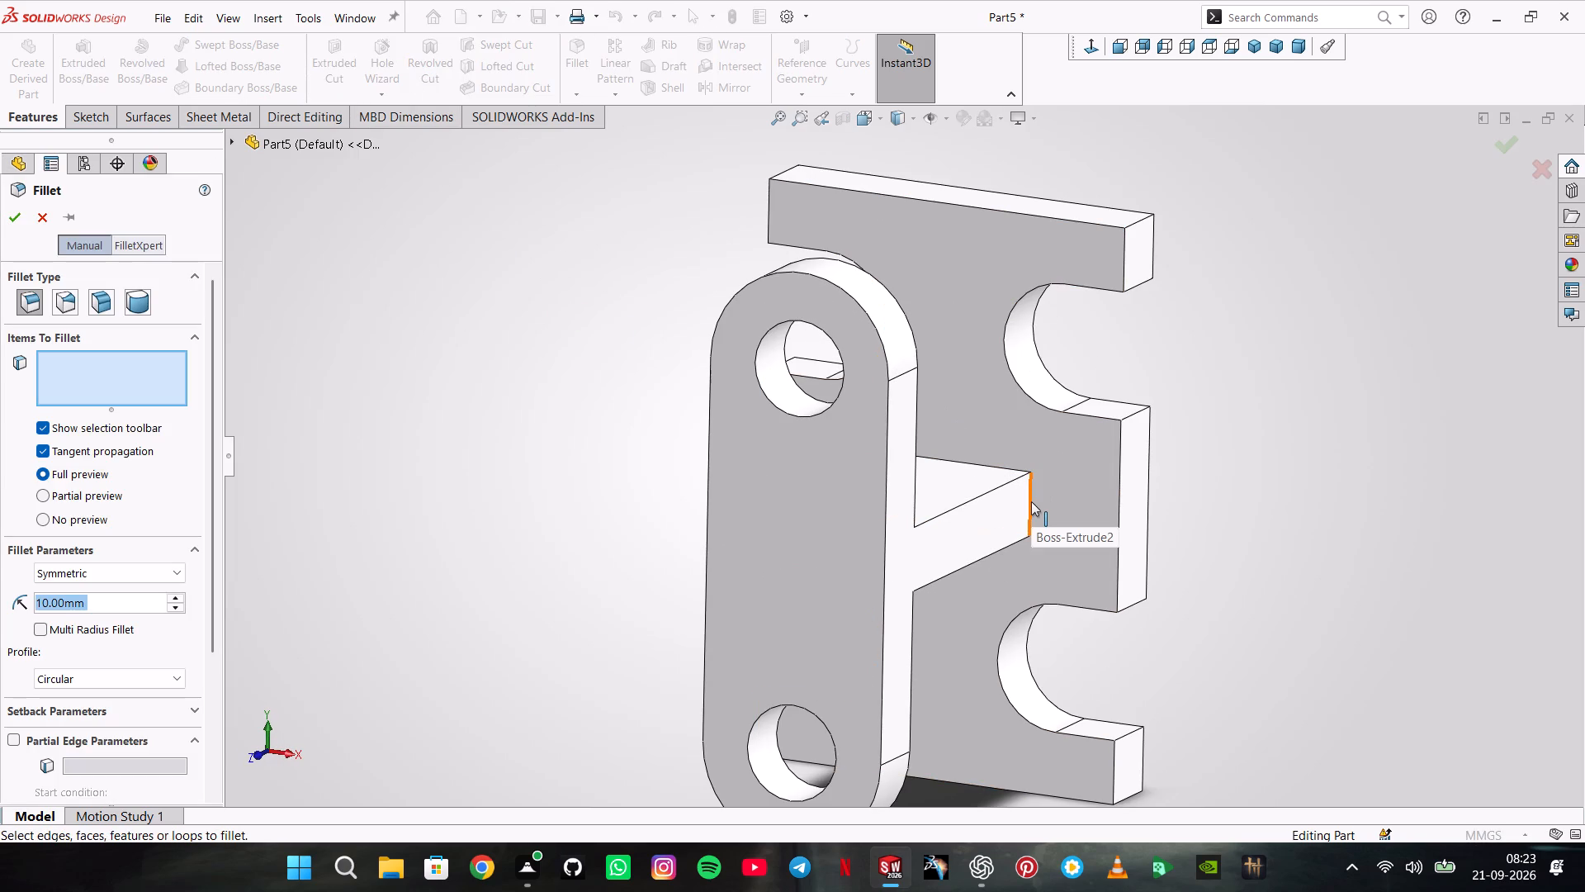
pyautogui.click(1031, 501)
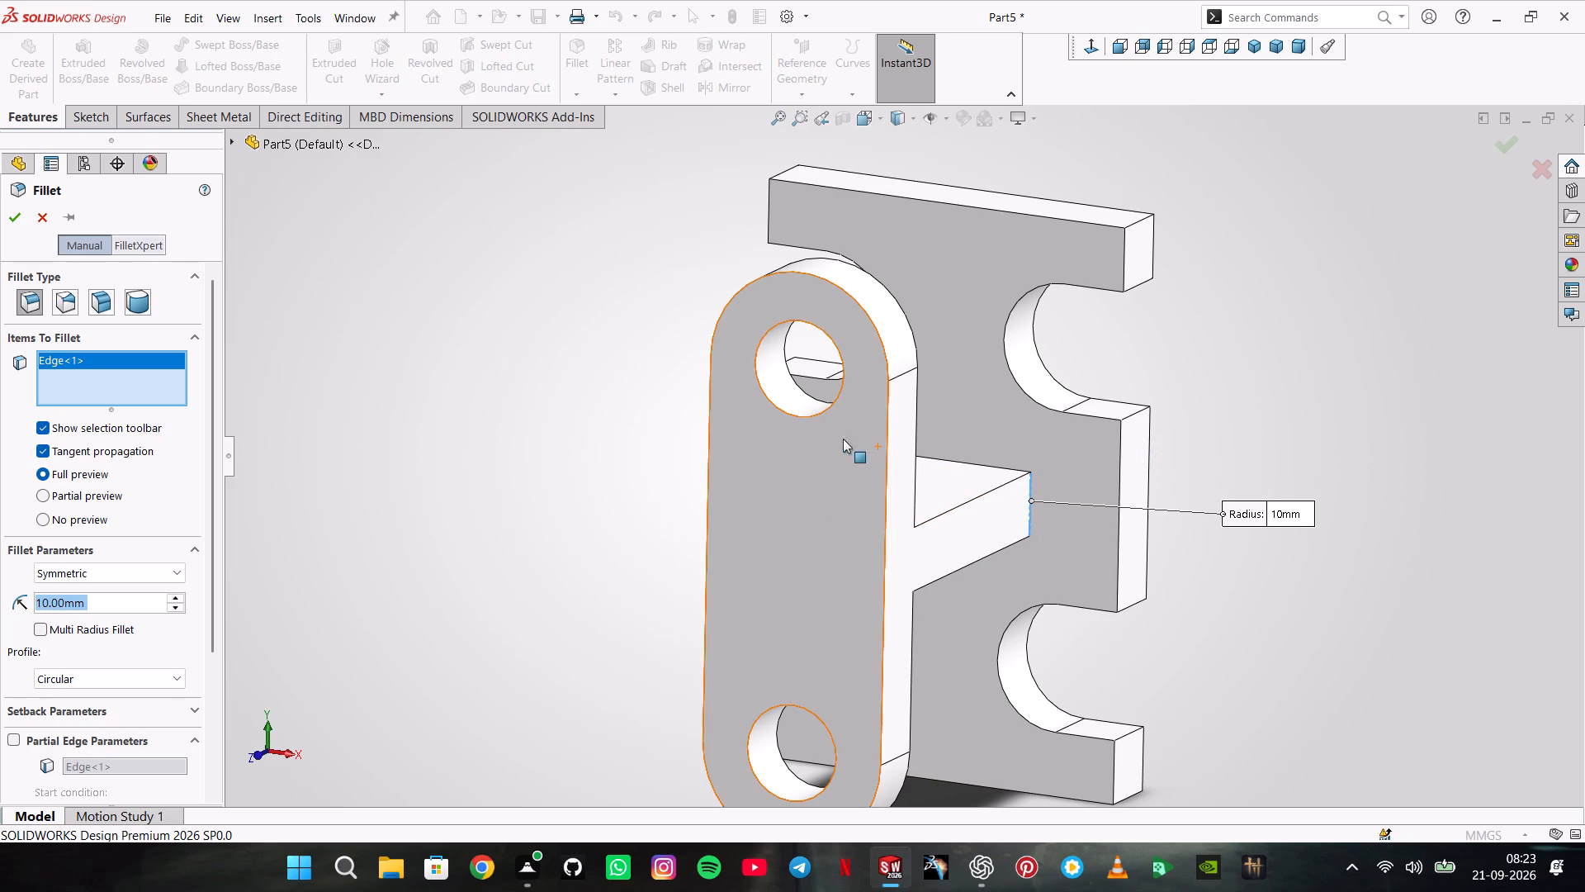
pyautogui.press('1')
pyautogui.press('Return')
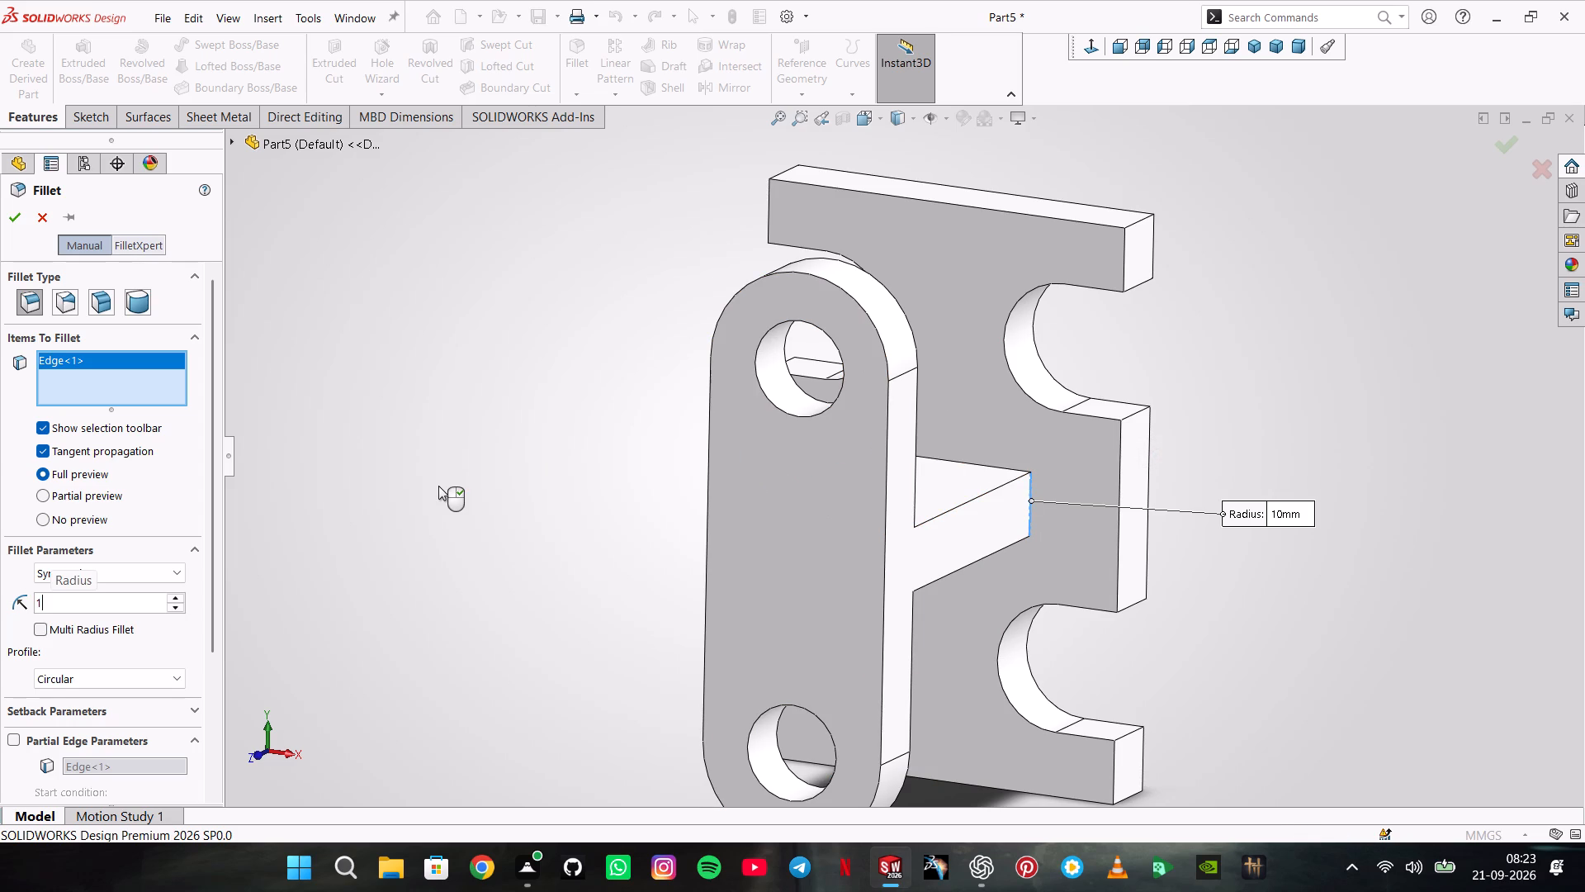
pyautogui.press('Return')
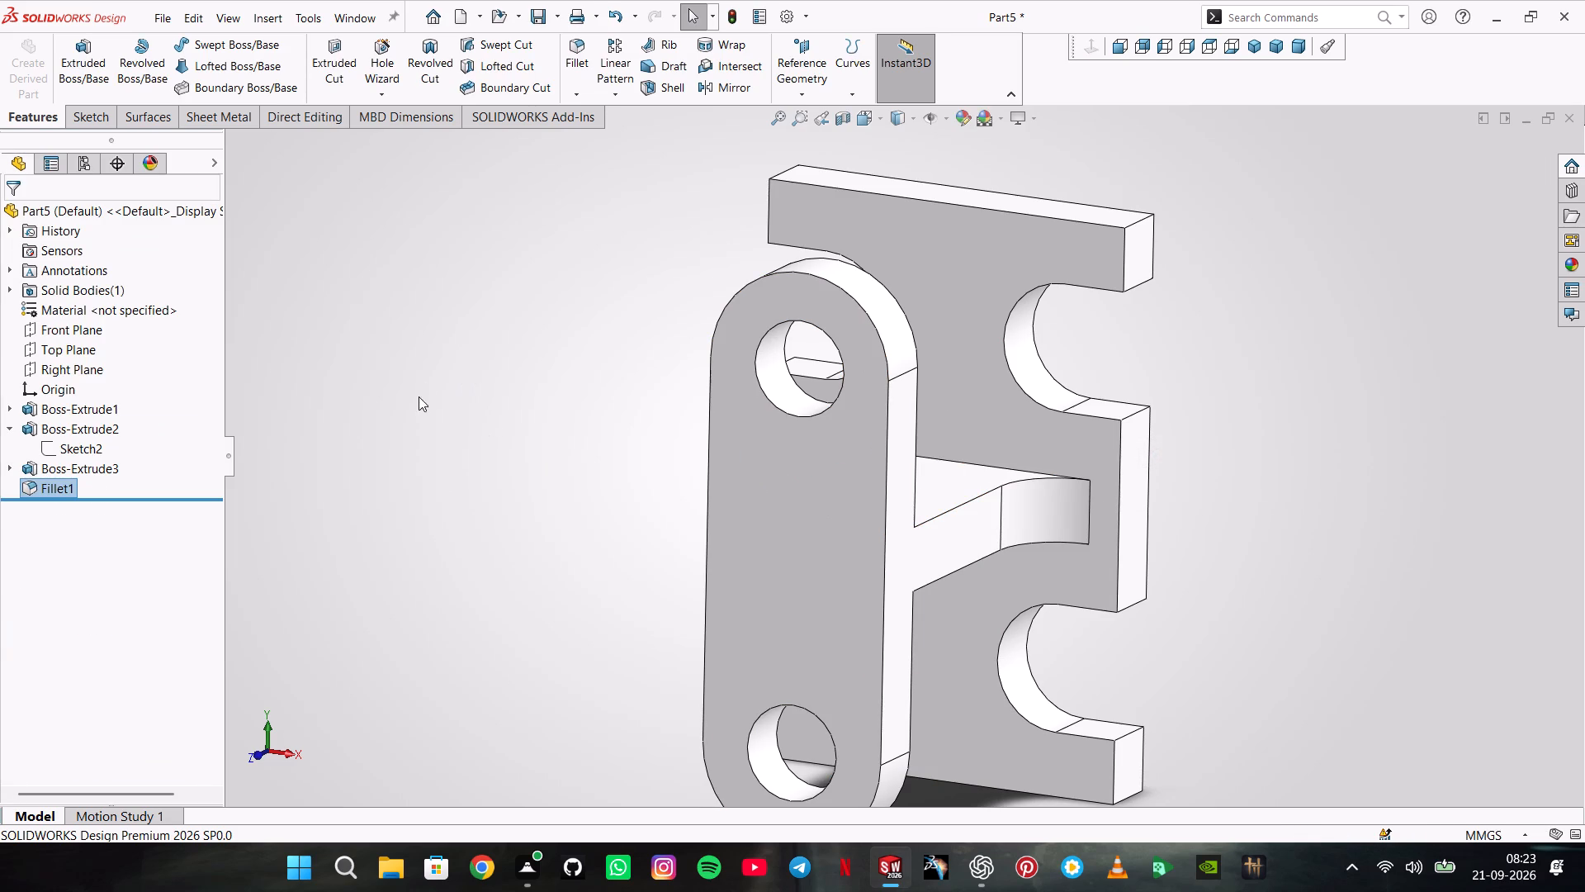
# Fillet the opposite vertical edge, where the block's left side meets the notched plate, with a 1 mm radius.
pyautogui.click(589, 55)
pyautogui.moveTo(528, 215); pyautogui.dragTo(622, 267, button='middle')
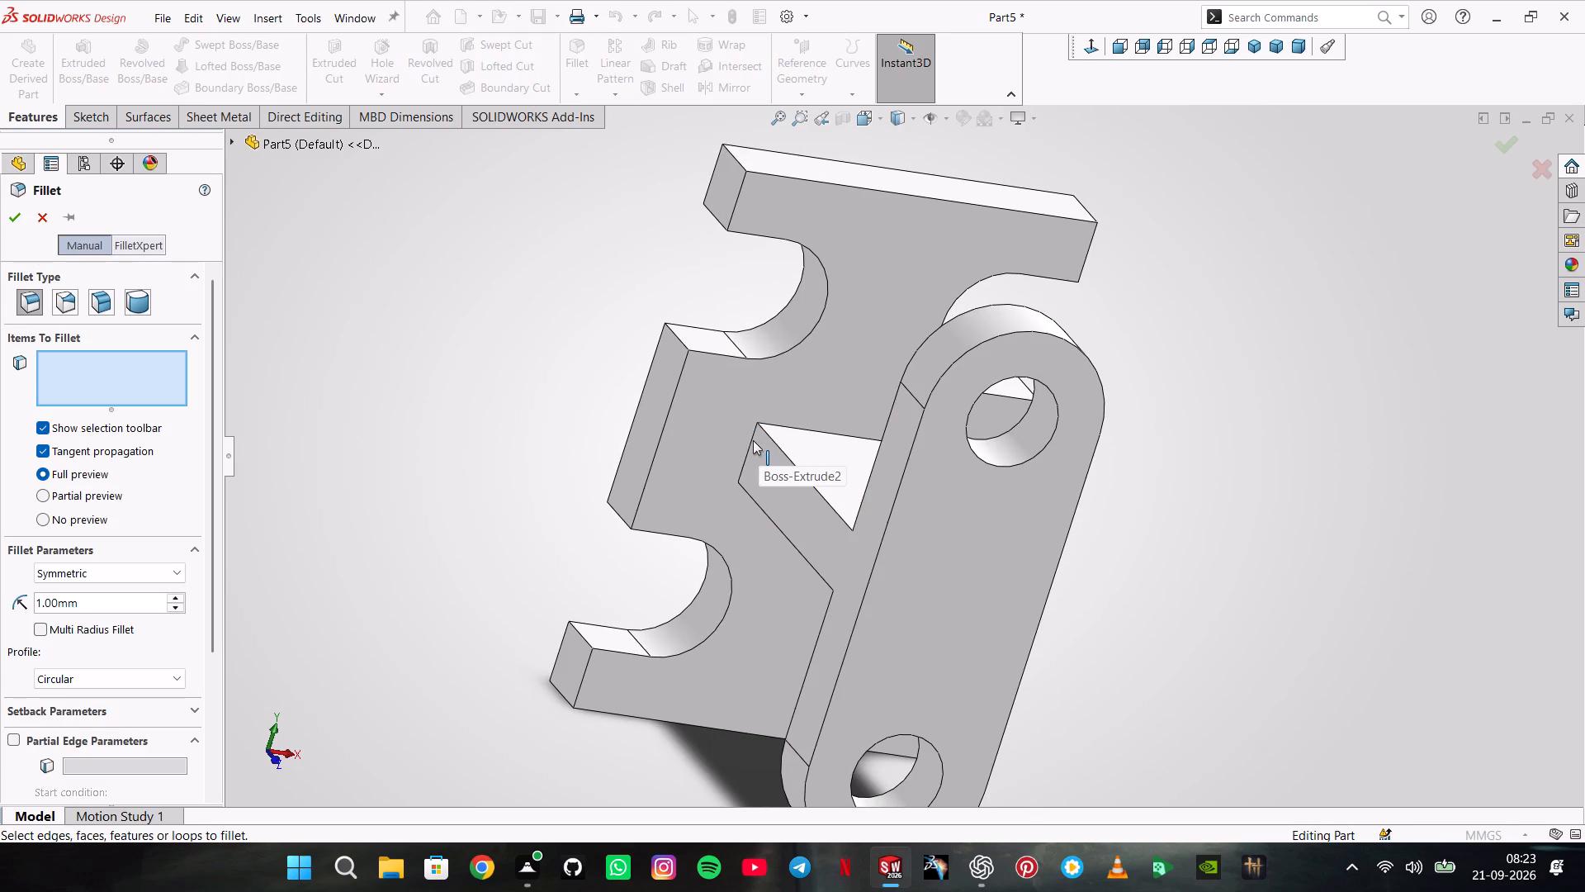
pyautogui.click(753, 440)
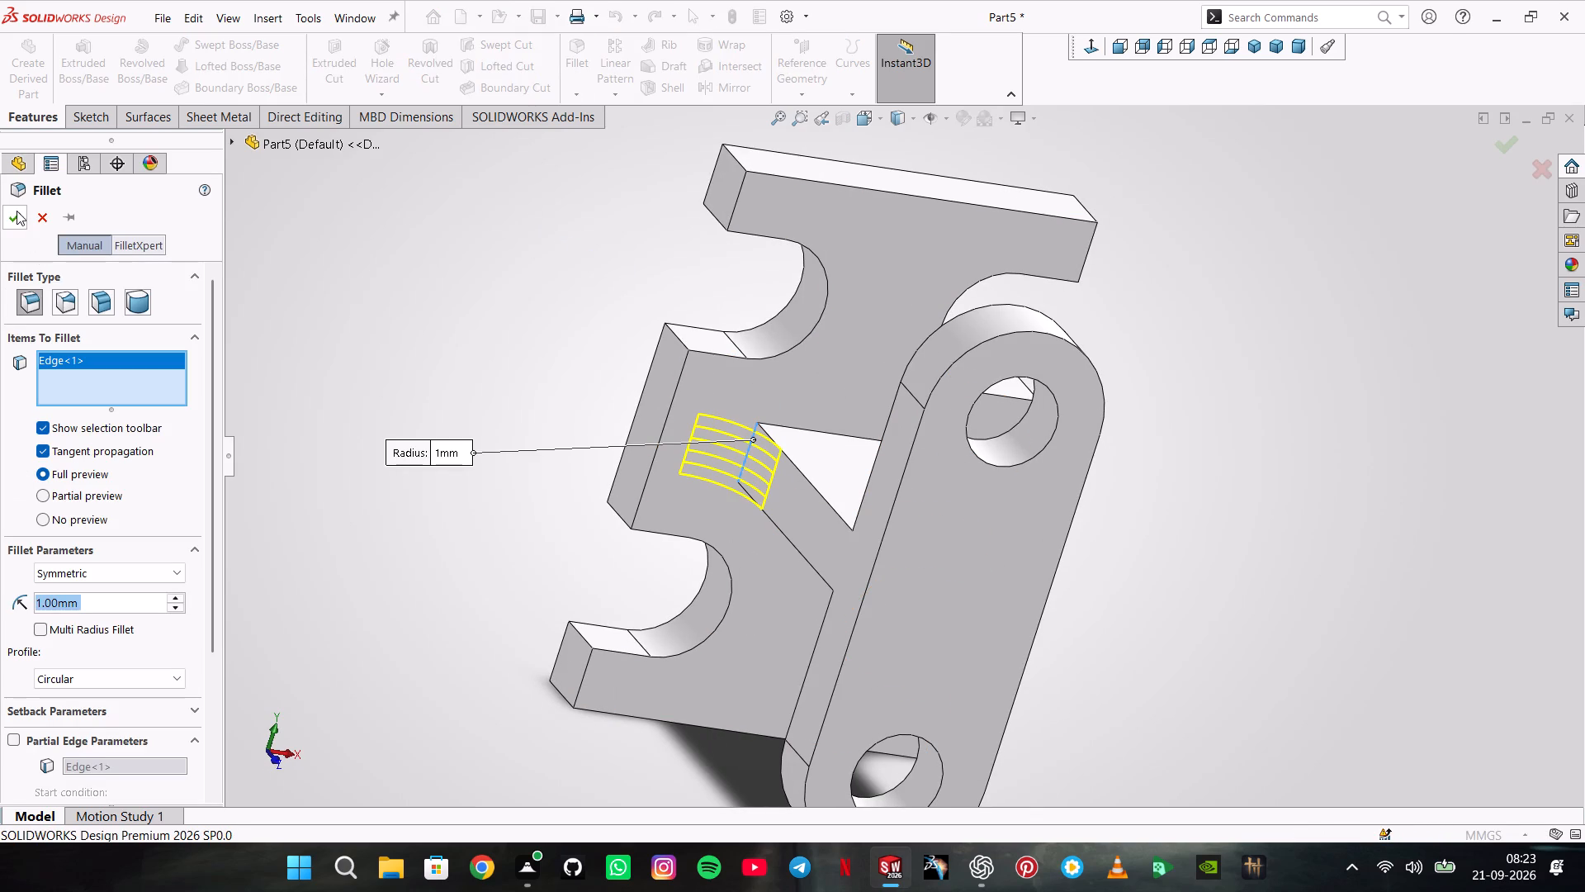
pyautogui.click(17, 211)
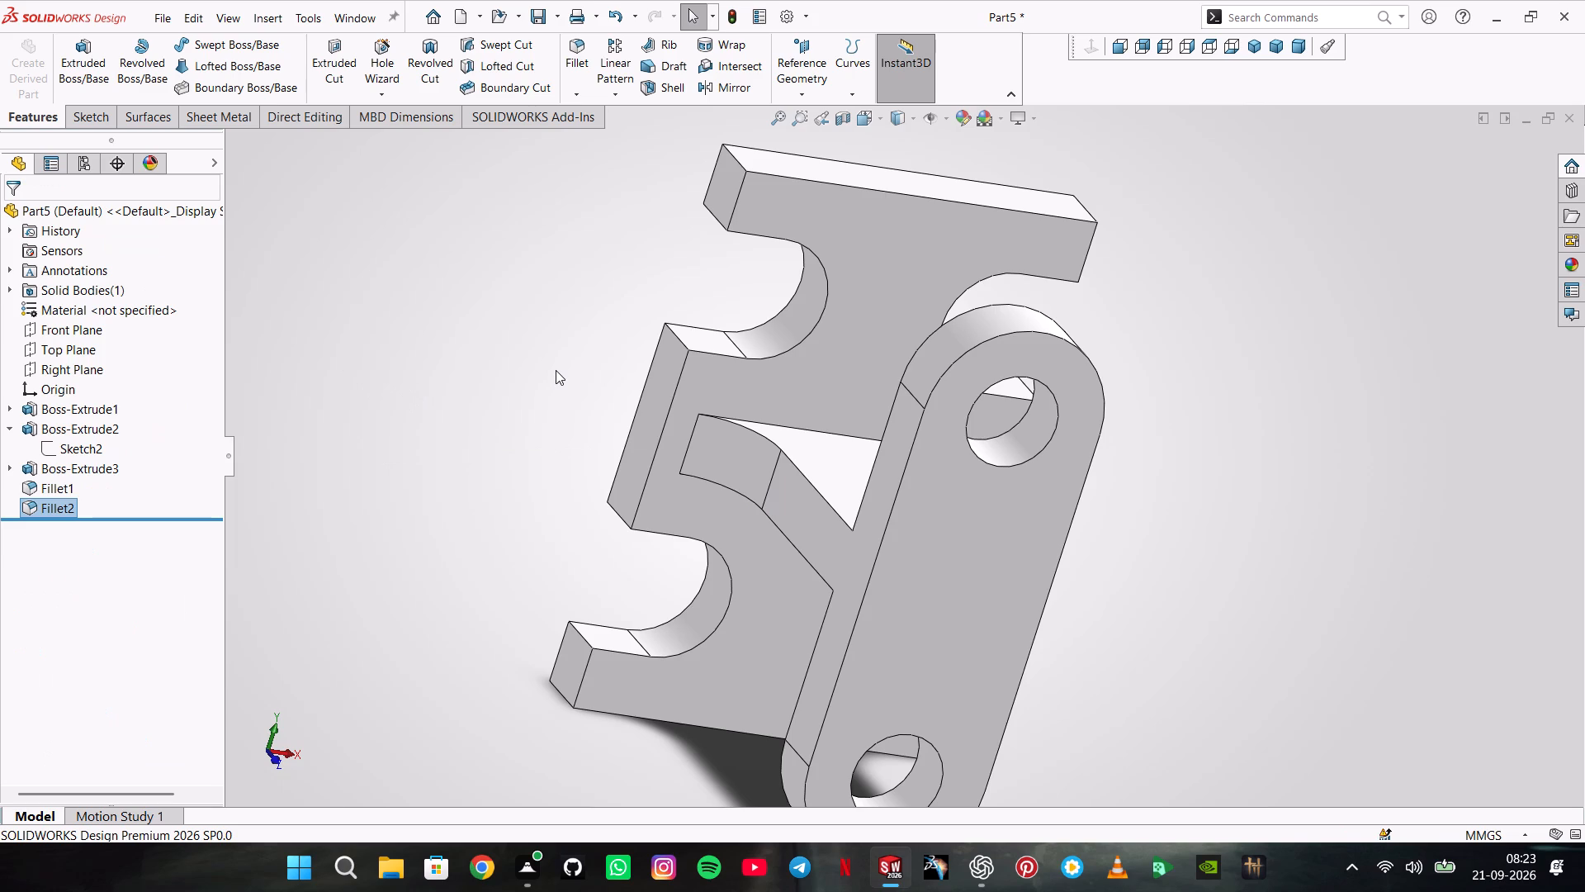
# Edit the fillet on the block's left side to set its radius to 0.5 mm.
pyautogui.click(46, 509)
pyautogui.click(78, 549)
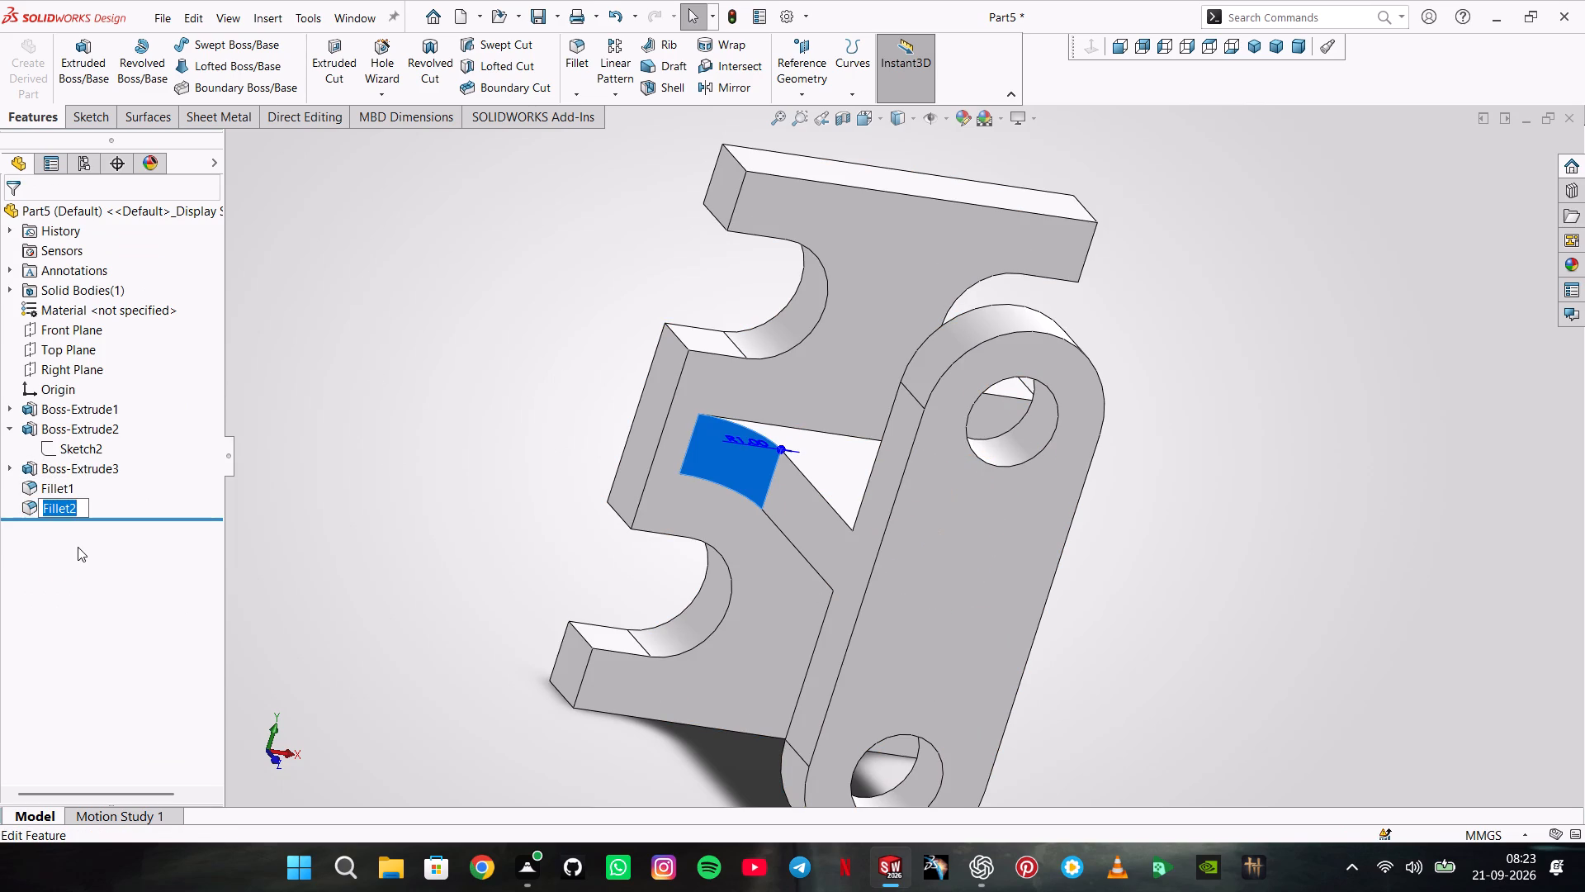
pyautogui.rightClick(73, 505)
pyautogui.click(92, 463)
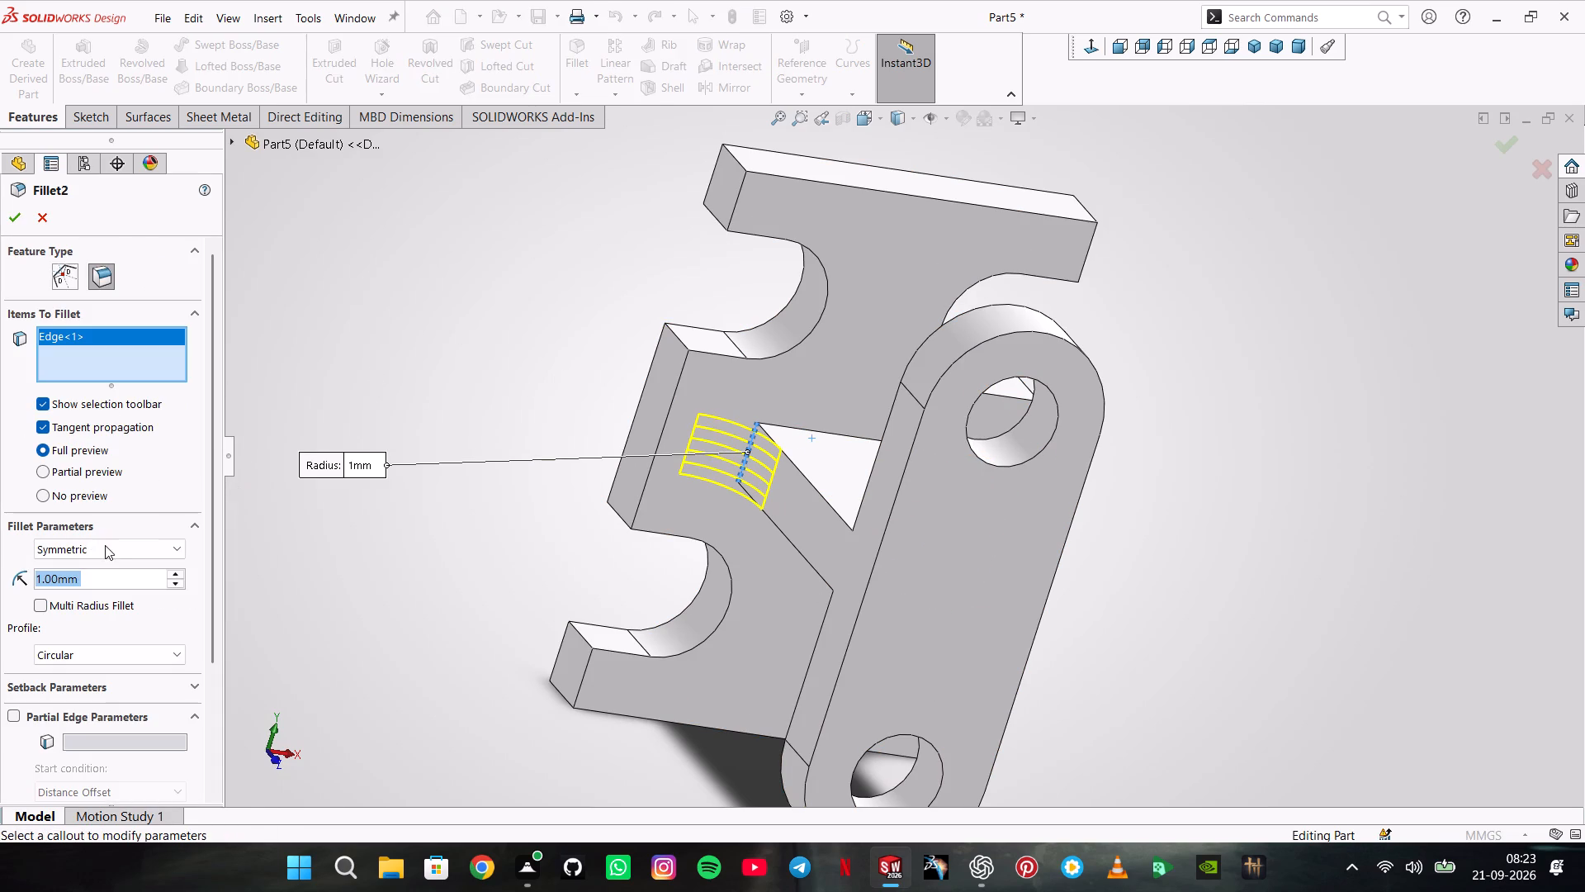
pyautogui.write('0.5')
pyautogui.press('Return')
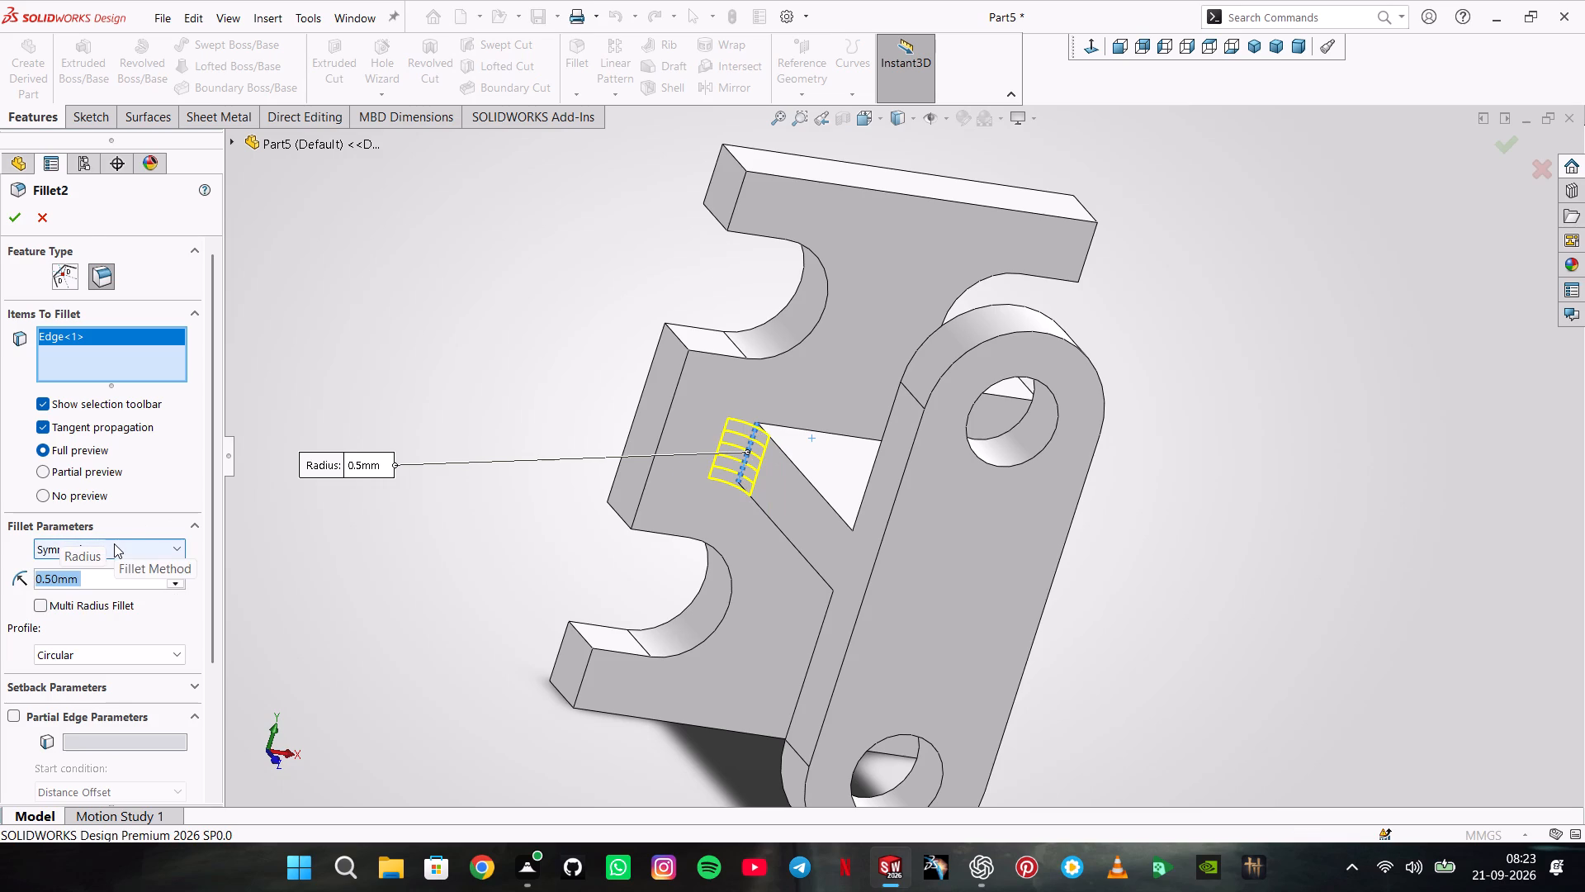
pyautogui.press('Return')
# Edit the fillet on the block's right side to set its radius to 0.5 mm.
pyautogui.rightClick(50, 483)
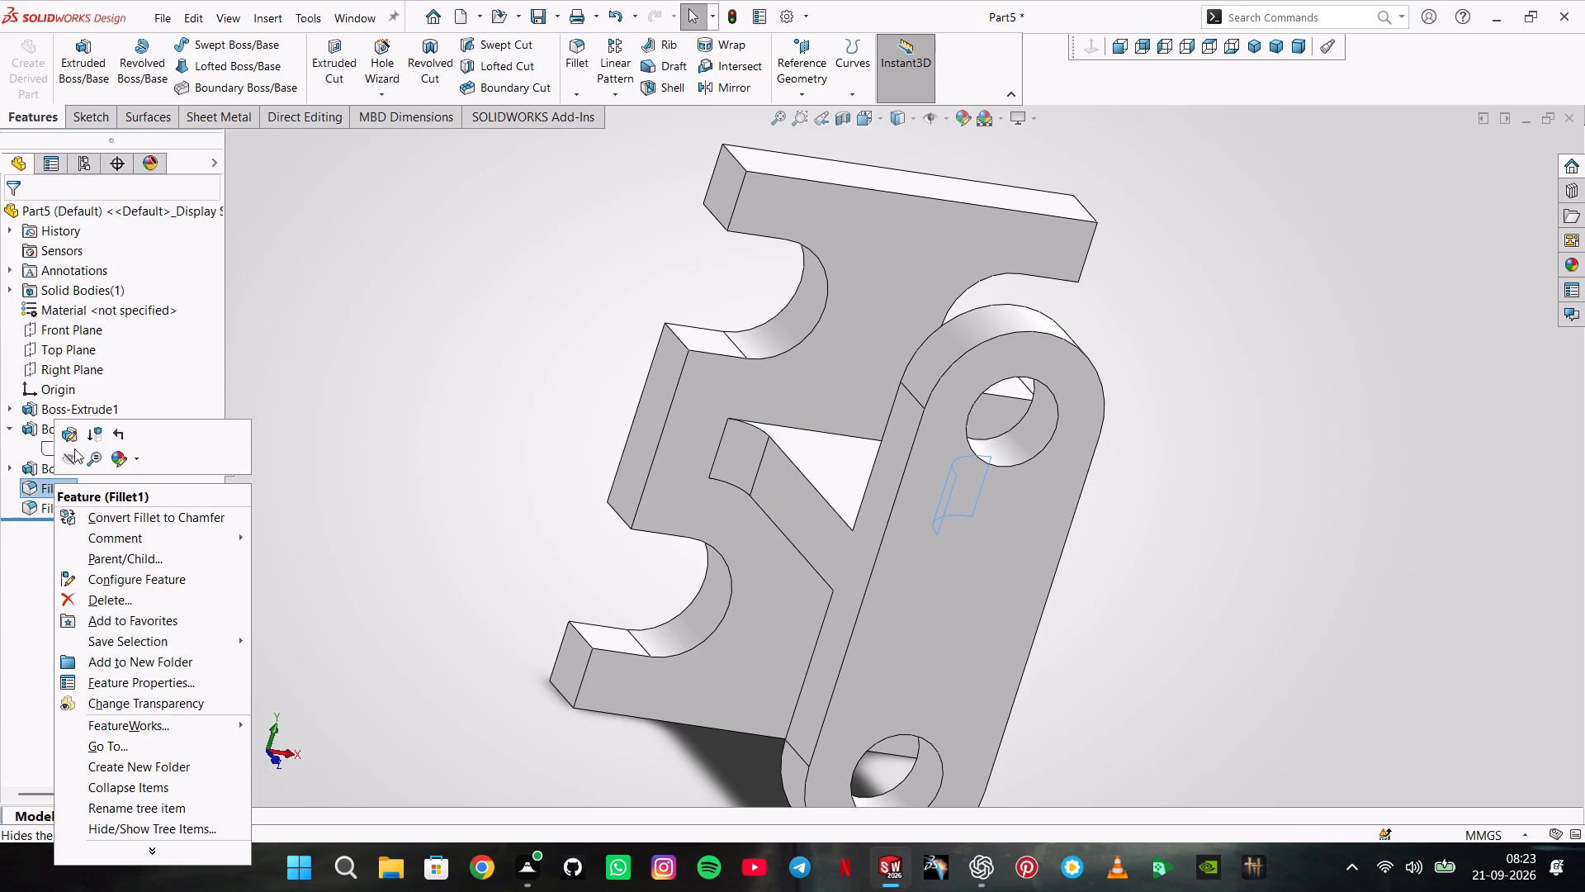
pyautogui.click(61, 439)
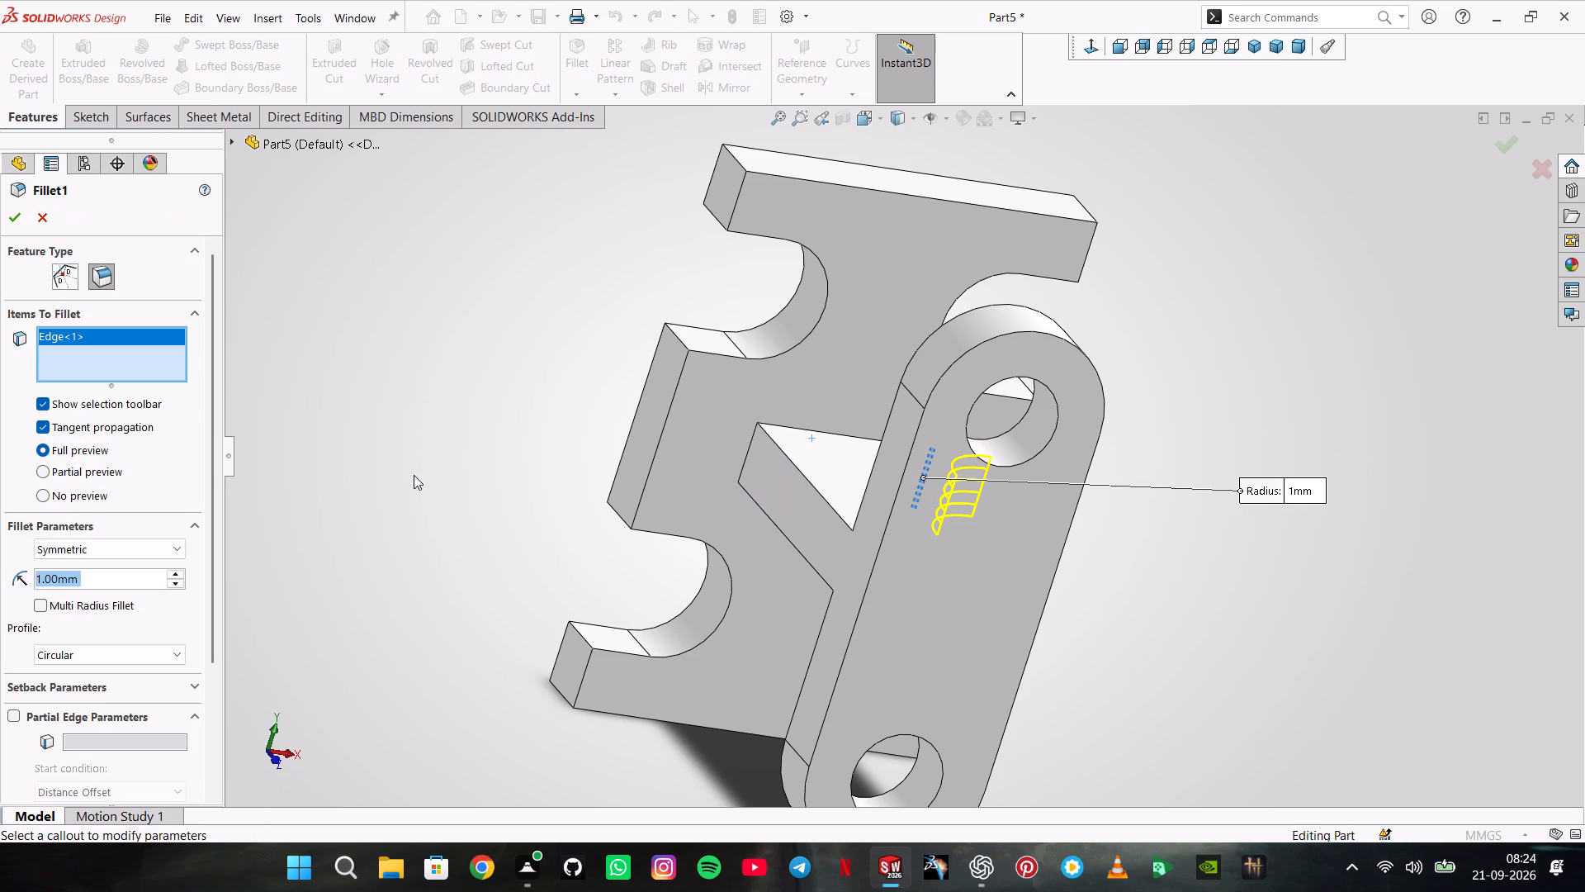
pyautogui.press('0')
pyautogui.write('.5')
pyautogui.press('Return')
pyautogui.press('Return')
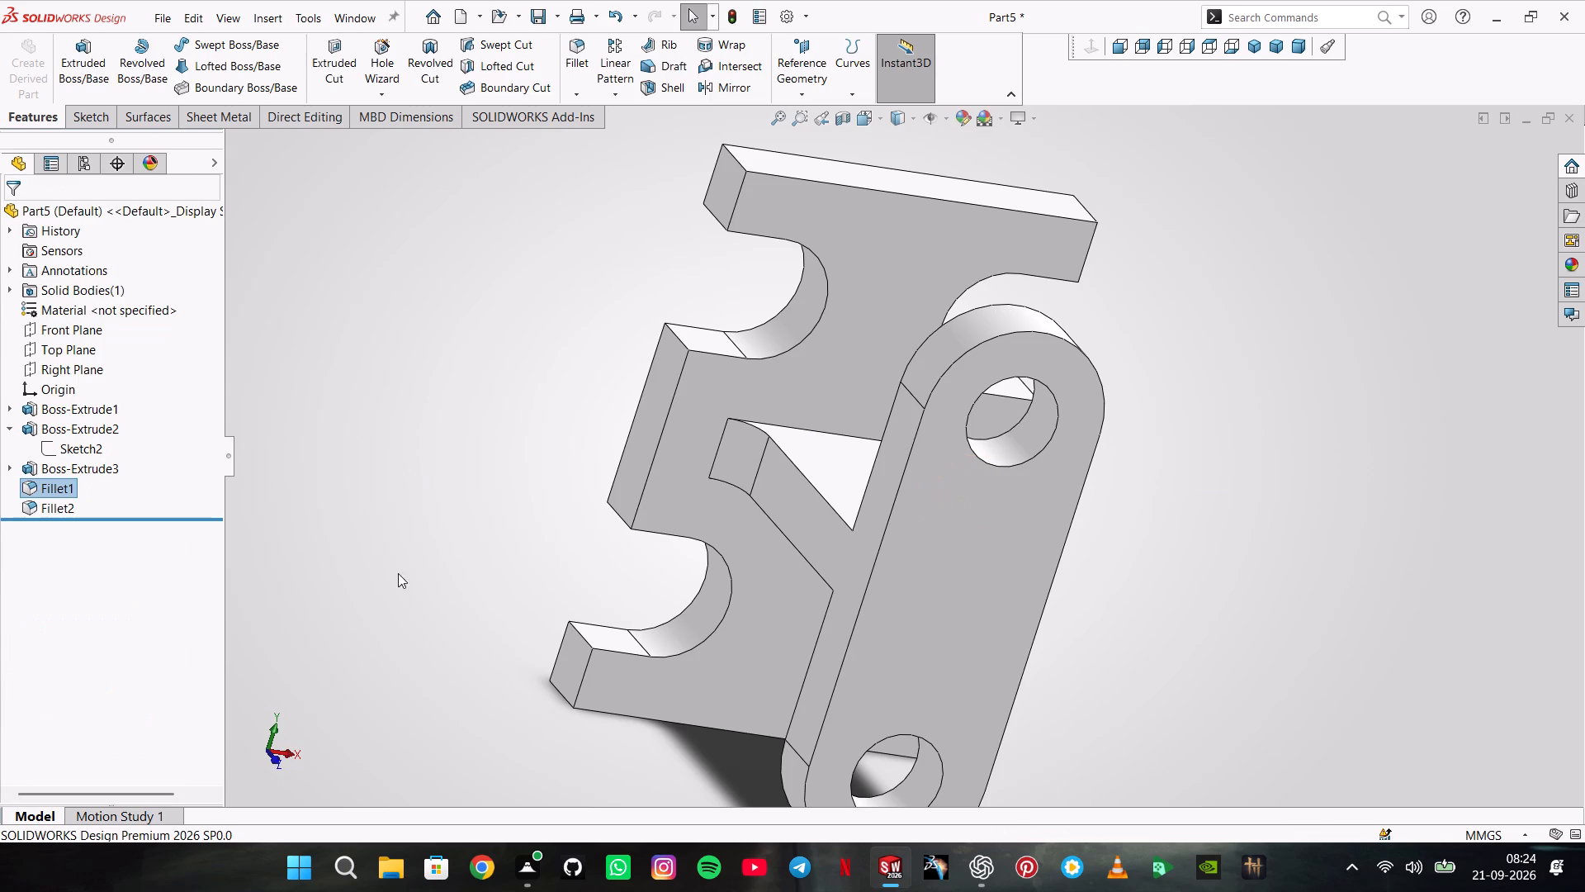
# Save the part as 3DE5.SLDPRT in the 3D SOLIDWORKS folder.
pyautogui.click(1280, 49)
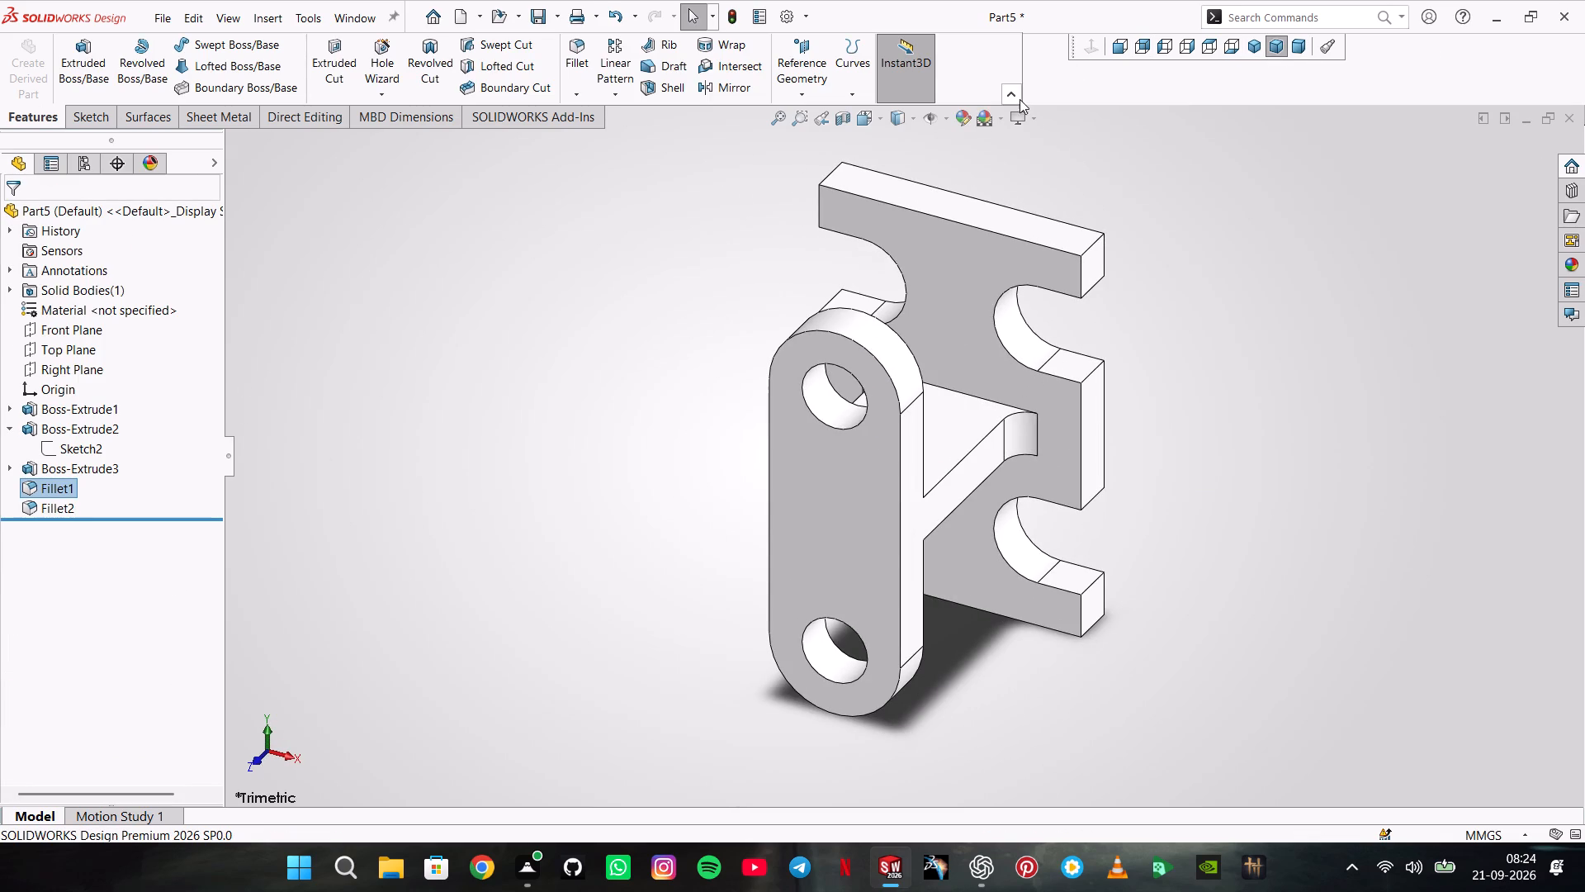
pyautogui.click(148, 15)
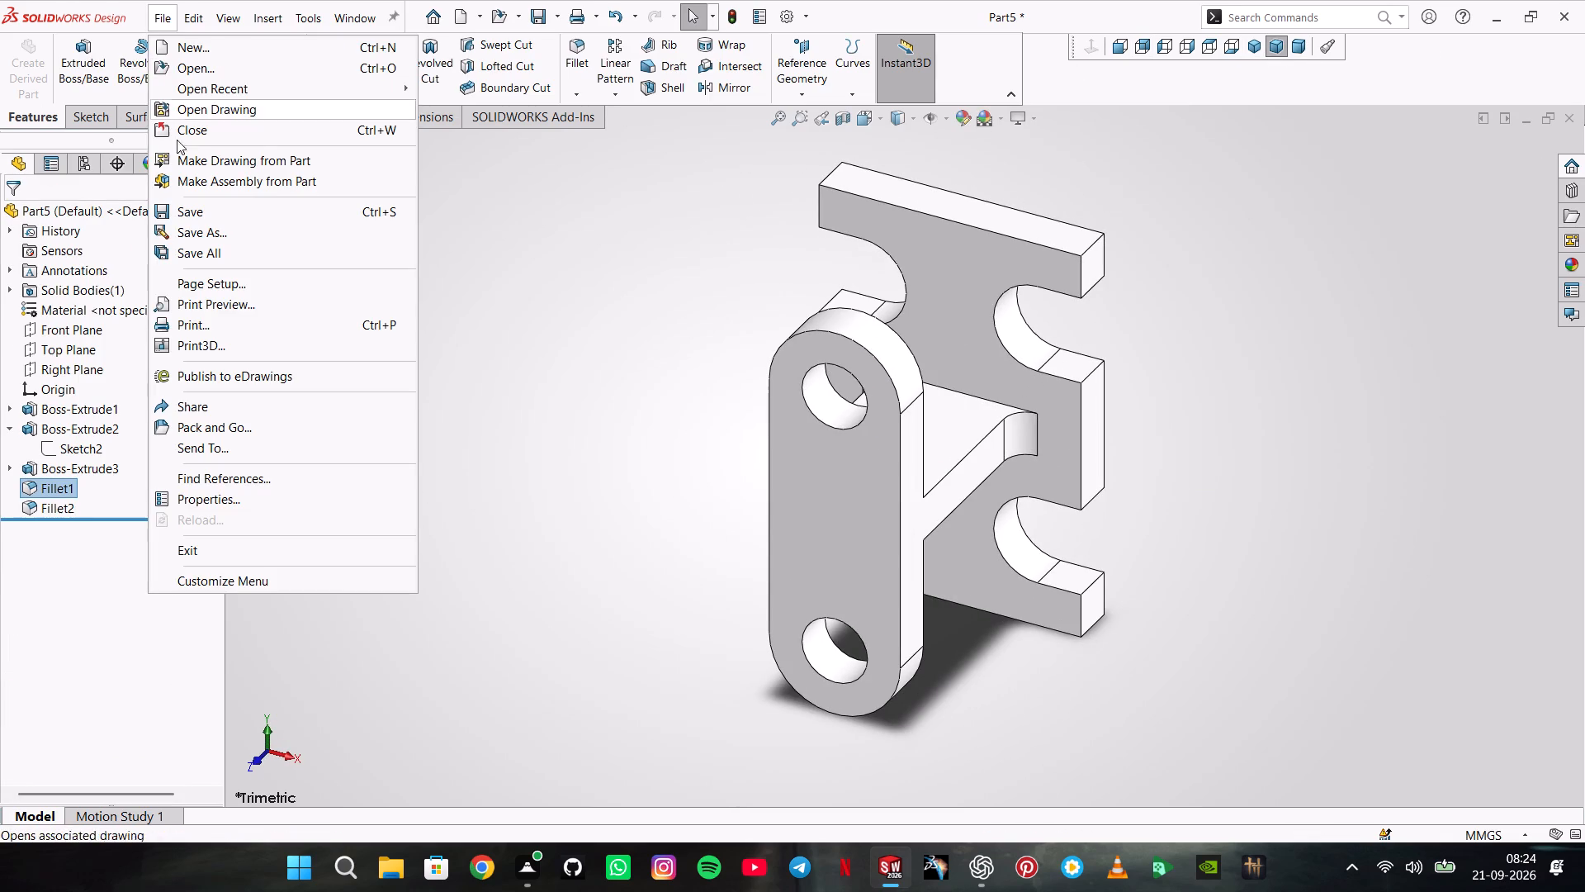
pyautogui.click(190, 209)
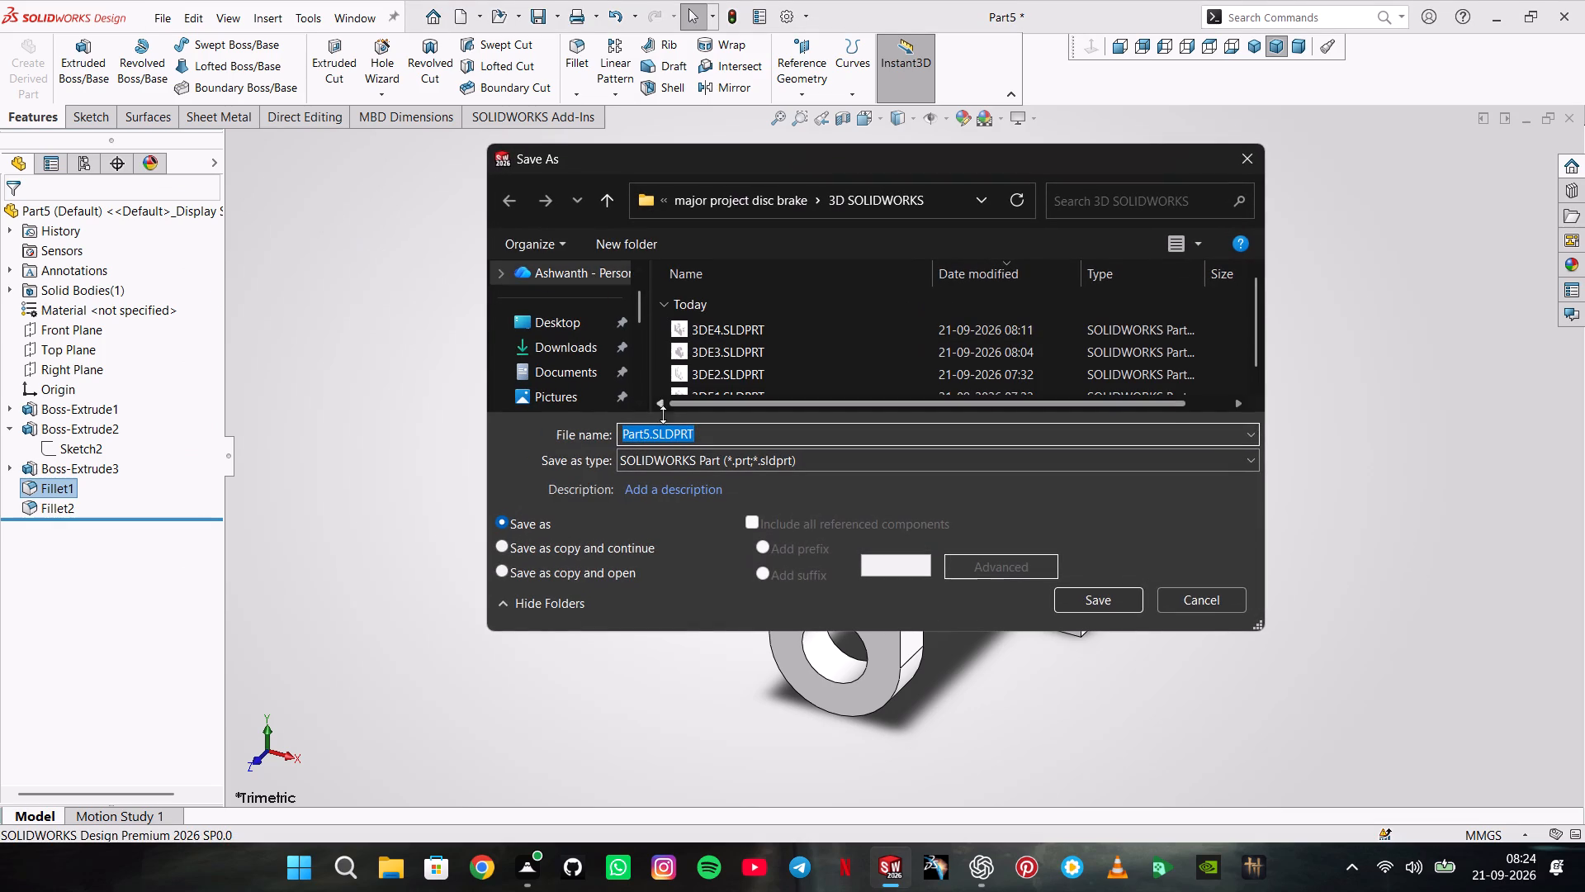
pyautogui.click(641, 429)
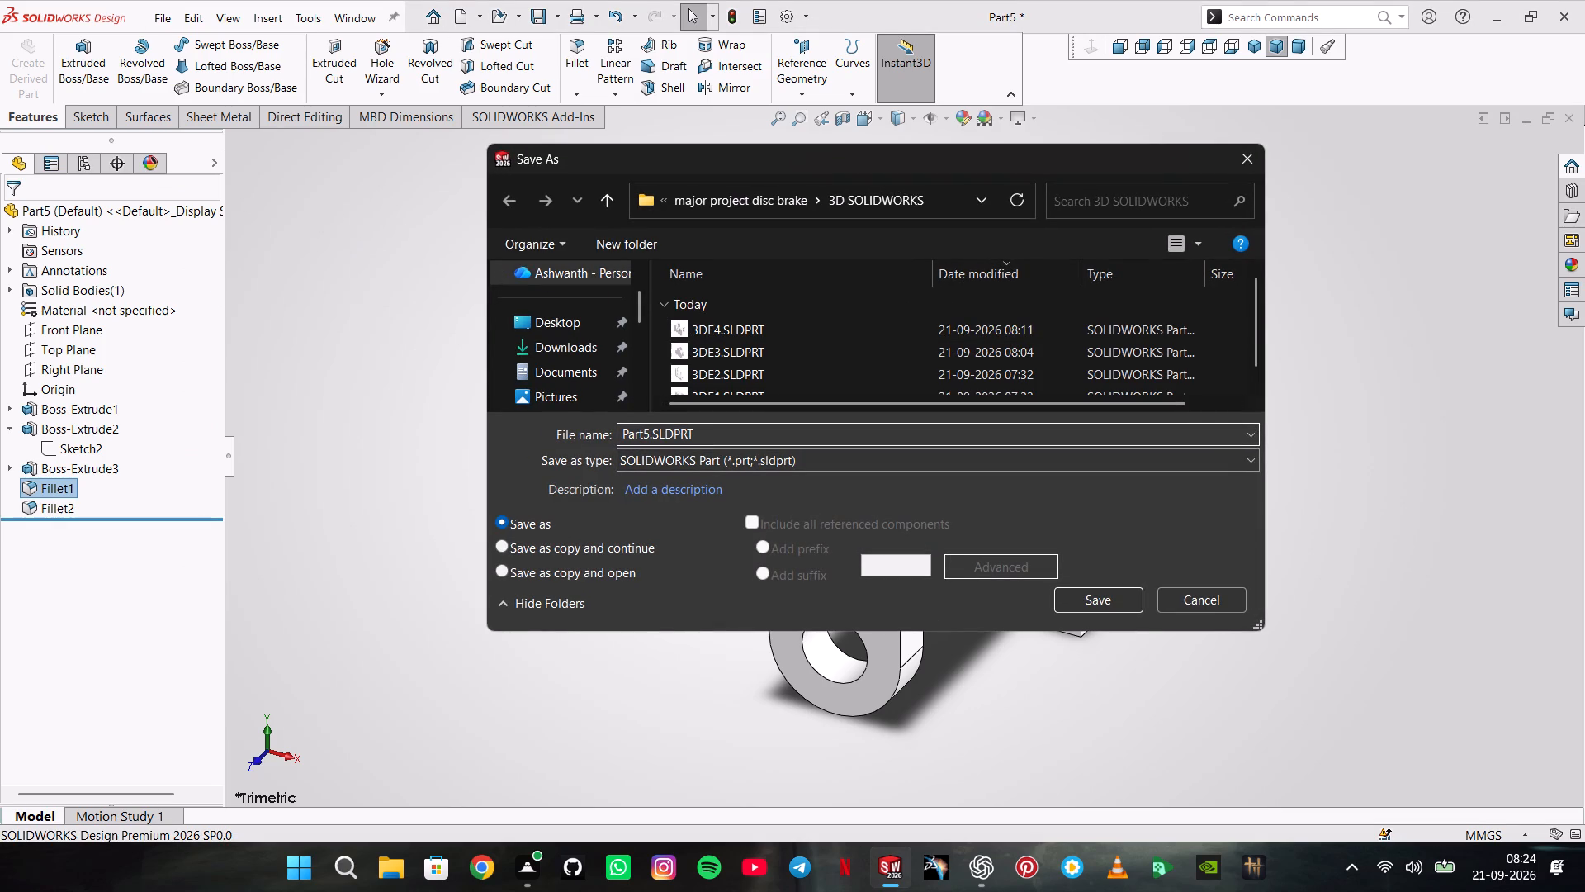
pyautogui.press('BackSpace')
pyautogui.press('BackSpace')
pyautogui.press('BackSpace')
pyautogui.press('BackSpace')
pyautogui.press('BackSpace')
pyautogui.press('BackSpace')
pyautogui.press('BackSpace')
pyautogui.press('BackSpace')
pyautogui.press('BackSpace')
pyautogui.press('BackSpace')
pyautogui.press('BackSpace')
pyautogui.write('3E')
pyautogui.press('Left')
pyautogui.hotkey('shift', 'd')
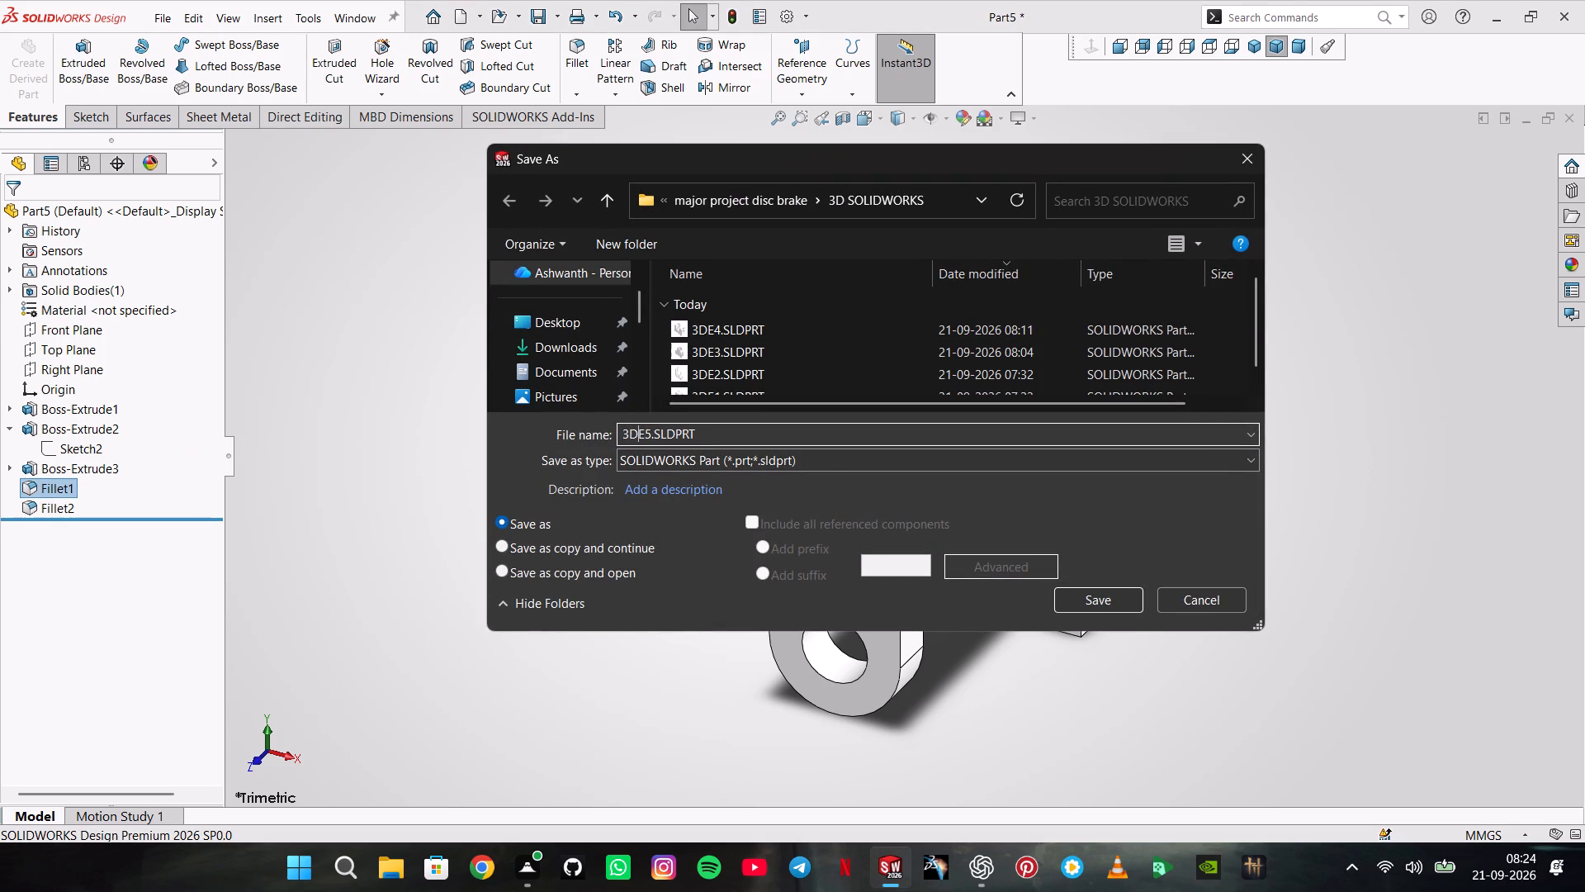
pyautogui.click(1109, 598)
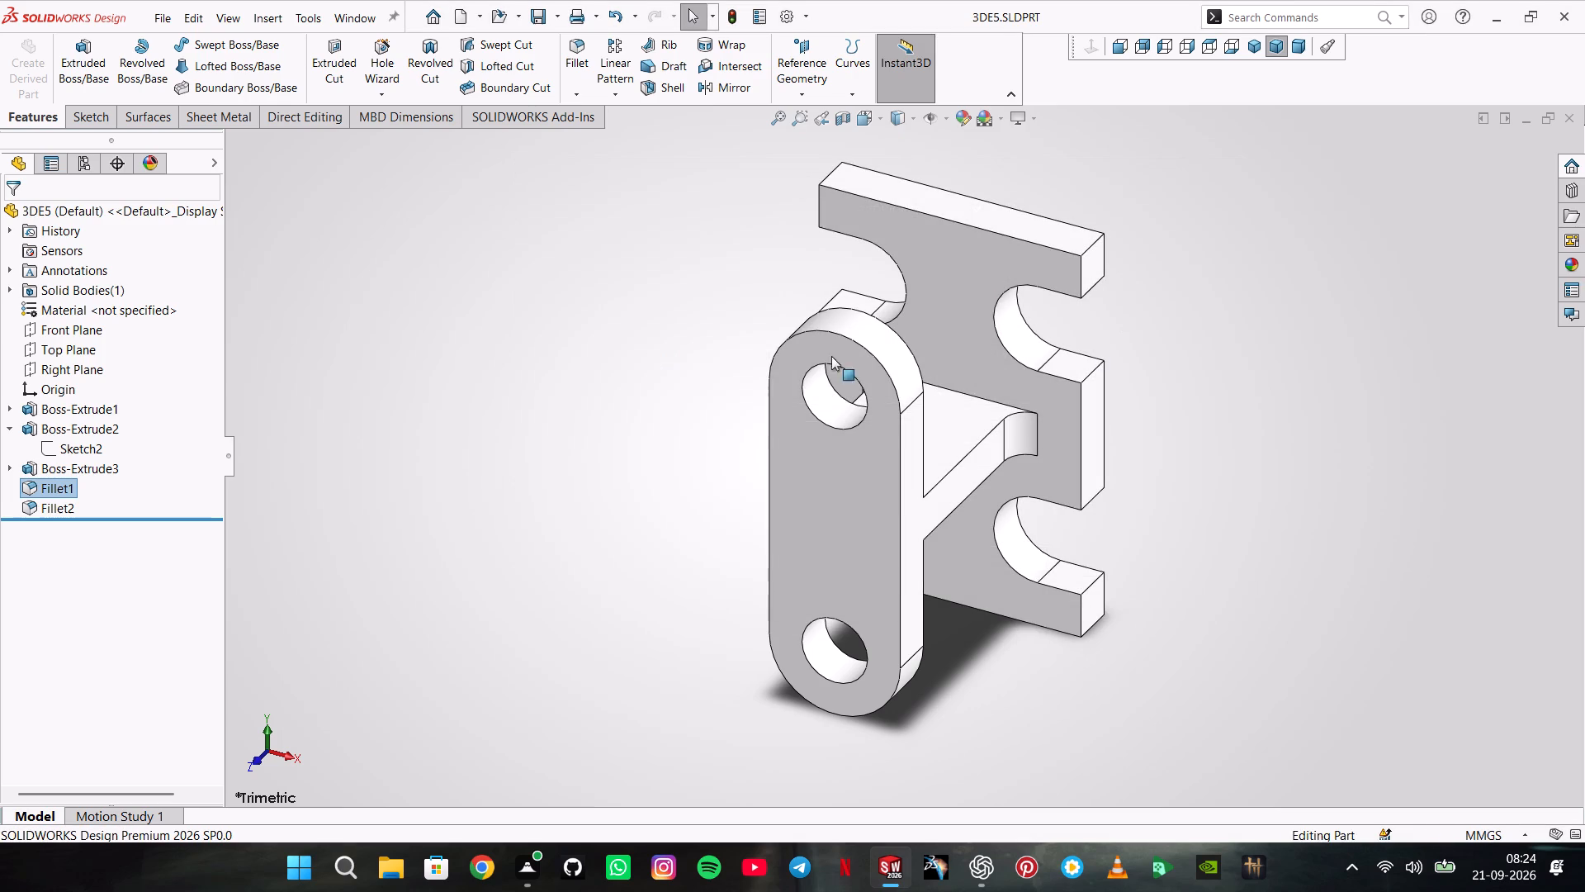
# Save a copy of the part in Adobe Portable Document Format (PDF).
pyautogui.click(153, 22)
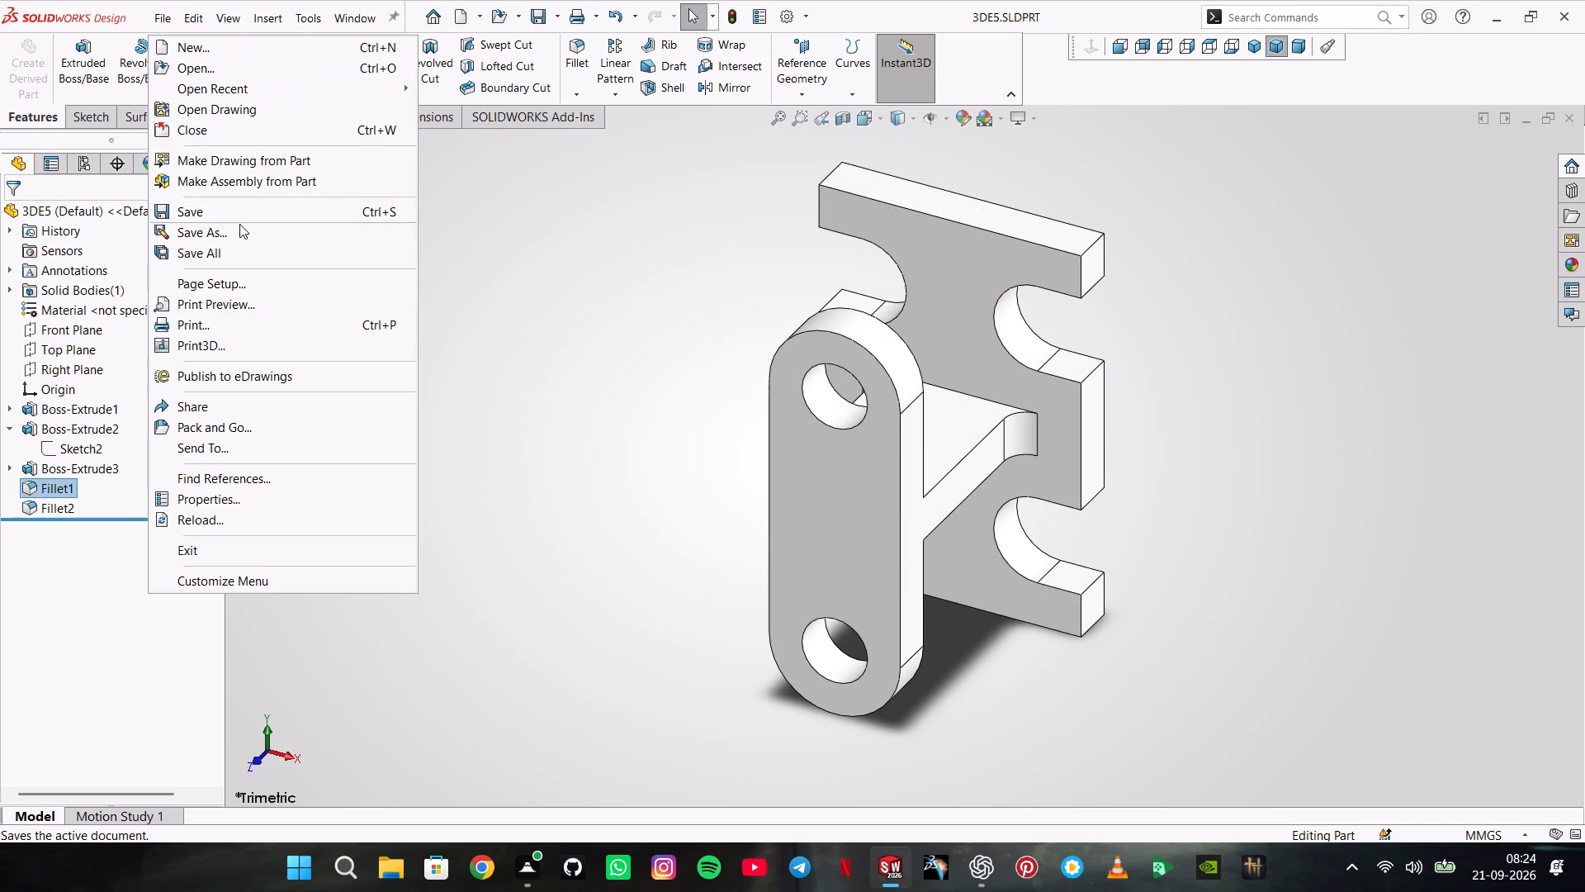
pyautogui.click(239, 224)
pyautogui.click(830, 464)
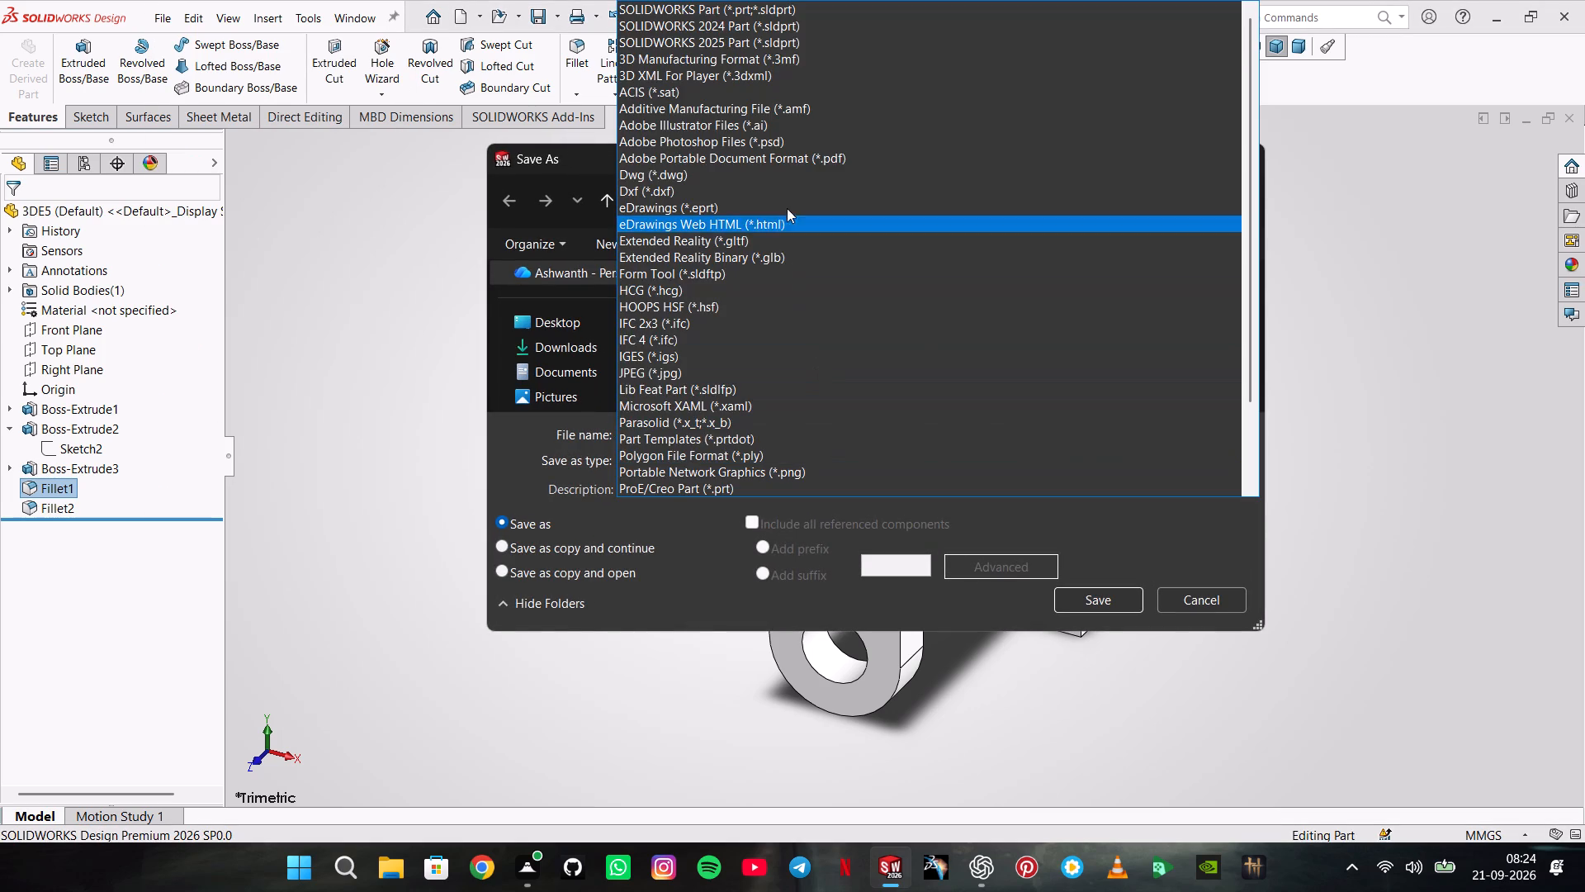
pyautogui.click(805, 157)
pyautogui.click(1091, 633)
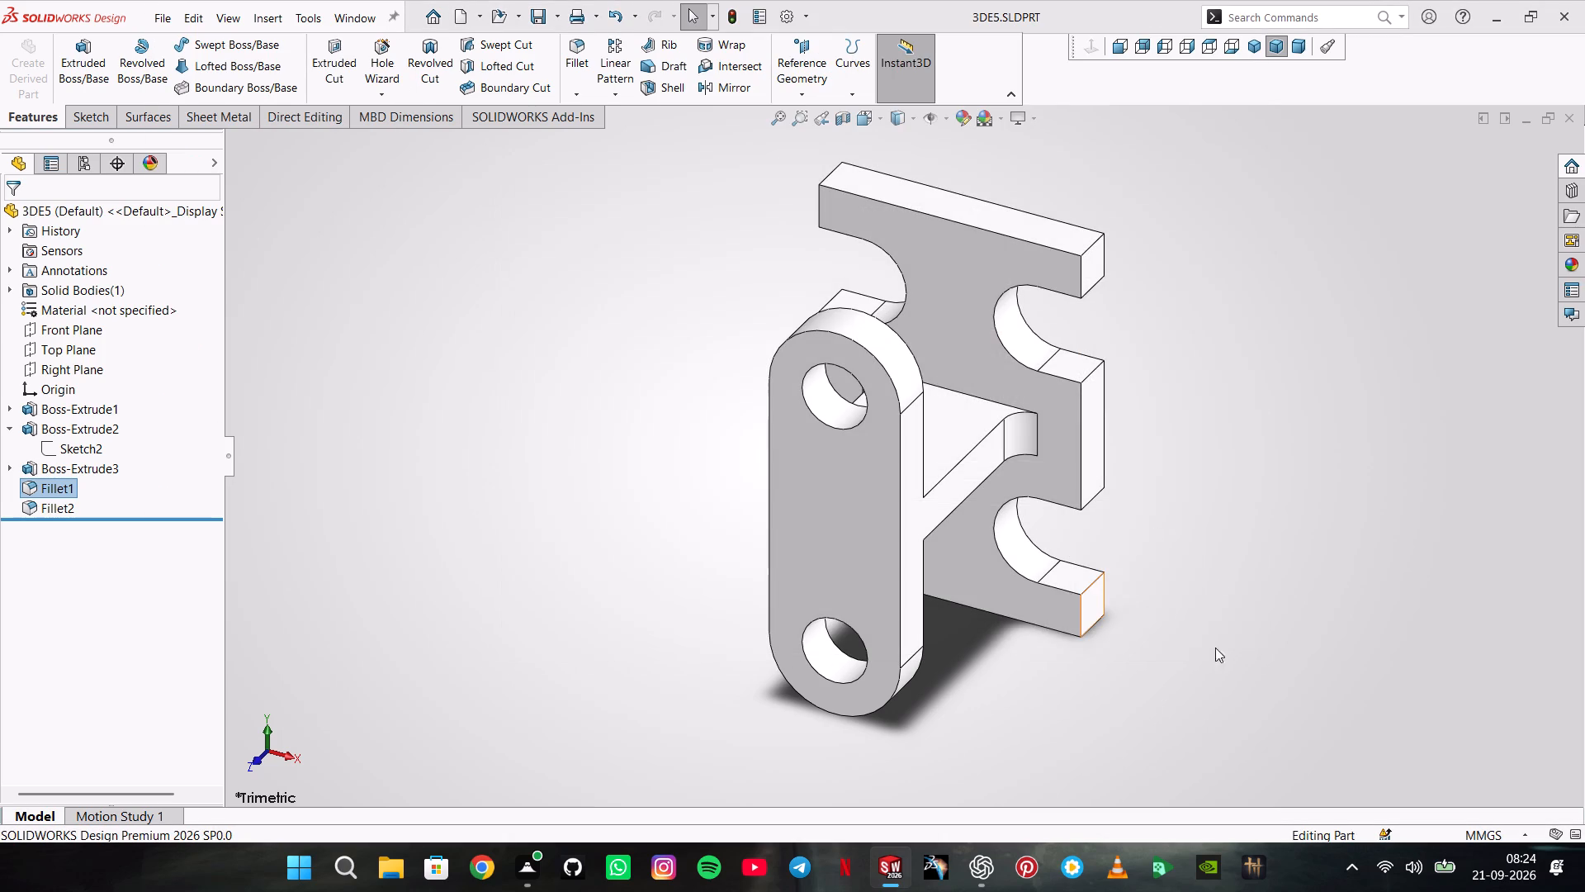